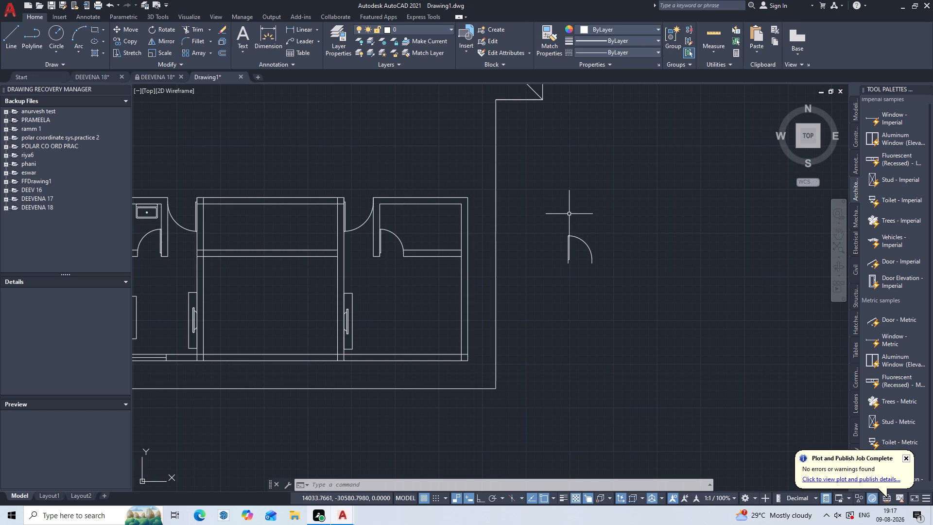
Mirror the lower block's left bedroom and bathroom, with fixtures and windows, about the block's vertical centreline, keeping the source objects.
{"action": "middle_click_drag", "start_coordinate": [381, 313], "coordinate": [467, 237]}
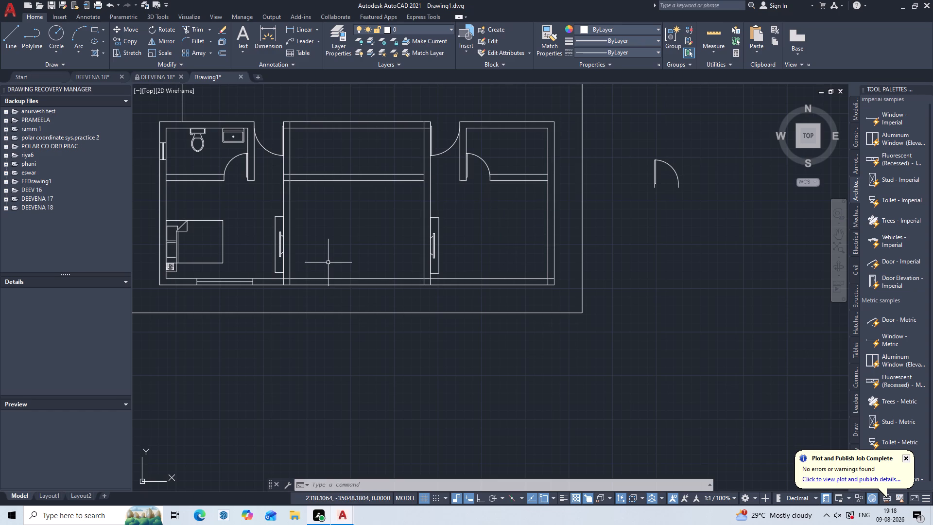
{"action": "middle_click_drag", "start_coordinate": [328, 262], "coordinate": [397, 297]}
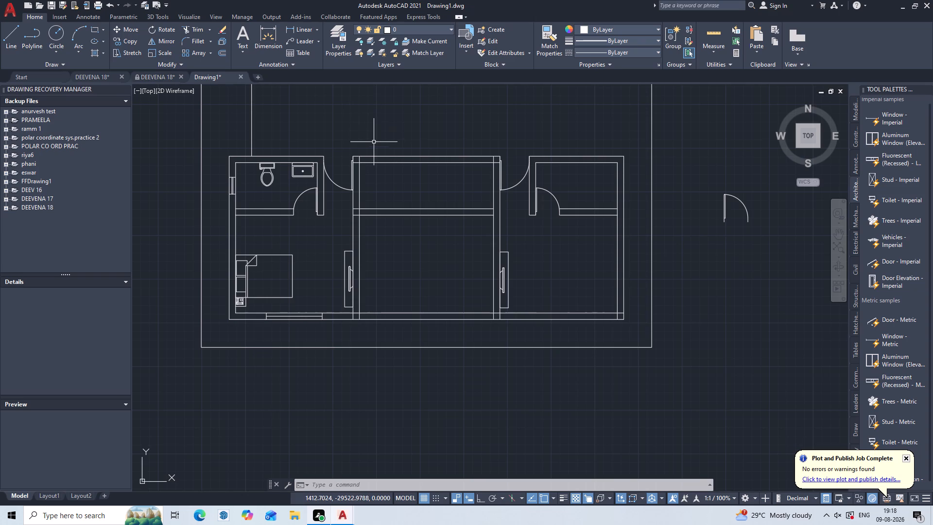
{"action": "left_click", "coordinate": [361, 150]}
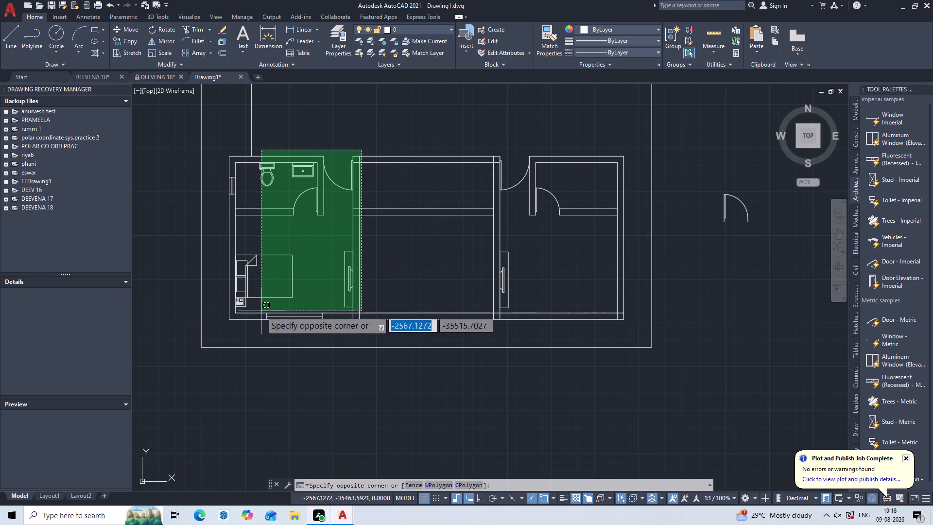
{"action": "left_click", "coordinate": [261, 326]}
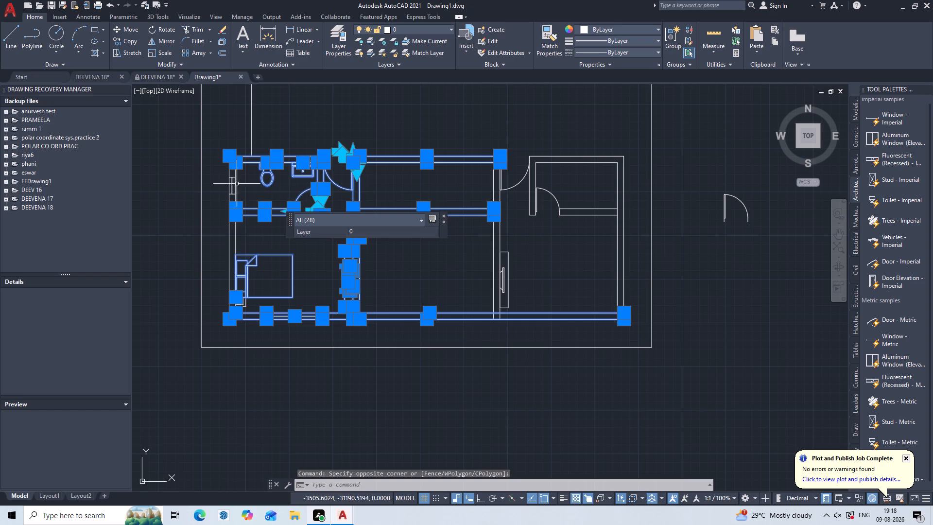
{"action": "left_click", "coordinate": [240, 171]}
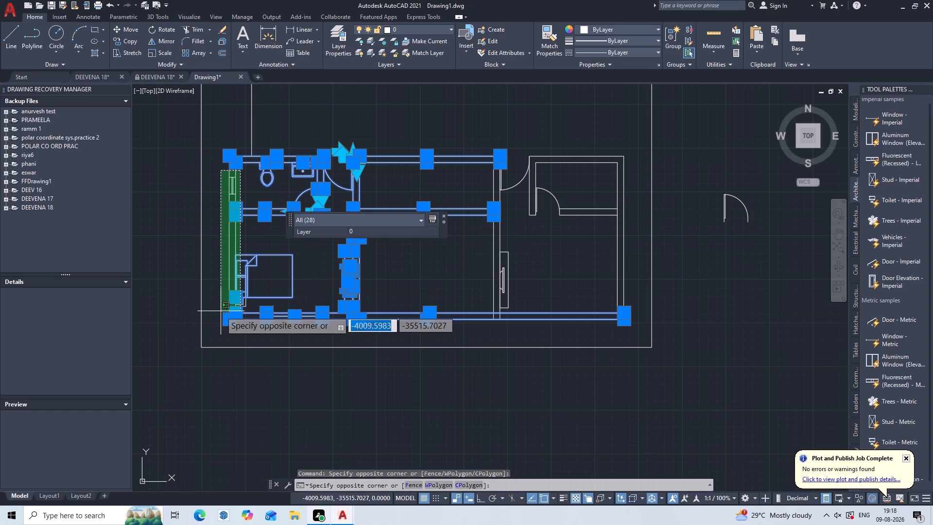
{"action": "left_click", "coordinate": [221, 311]}
{"action": "type", "text": "MI"}
{"action": "key", "text": "Return"}
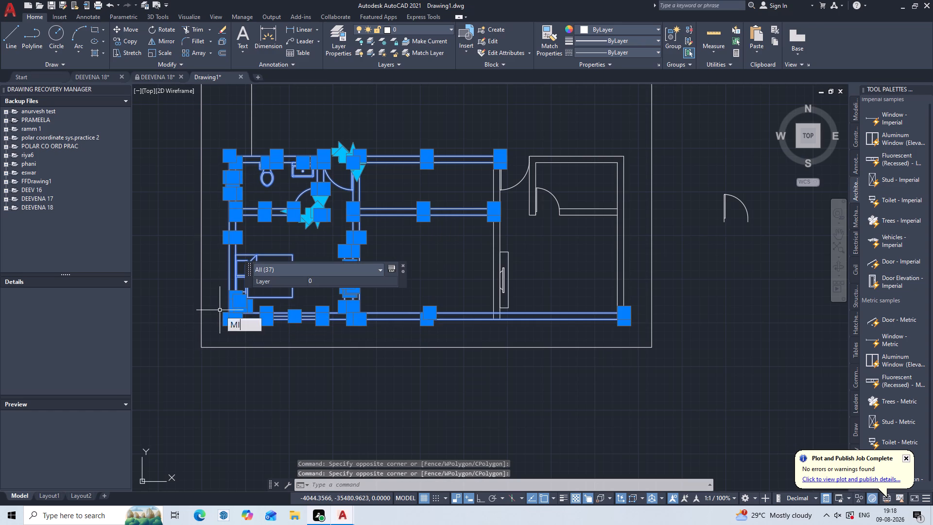
{"action": "left_click", "coordinate": [424, 155]}
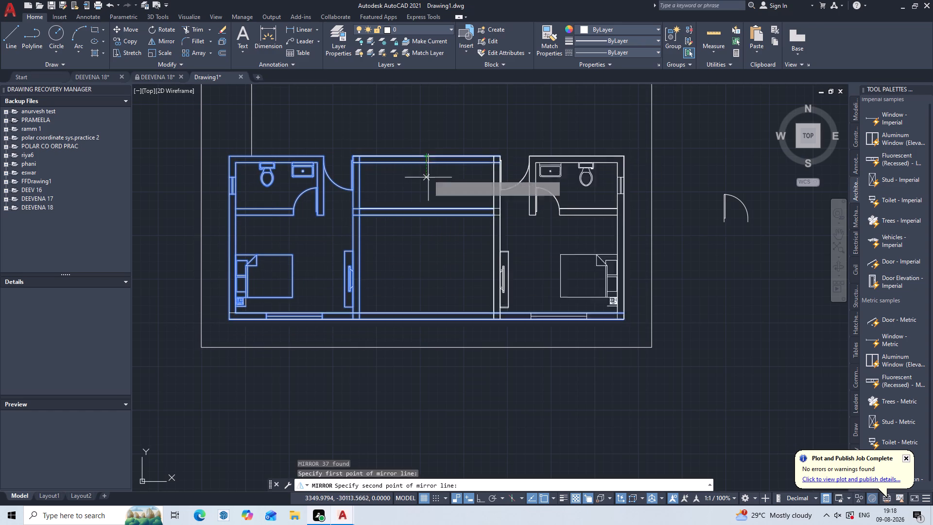
{"action": "left_click", "coordinate": [428, 317]}
{"action": "left_click_drag", "start_coordinate": [452, 360], "coordinate": [428, 317]}
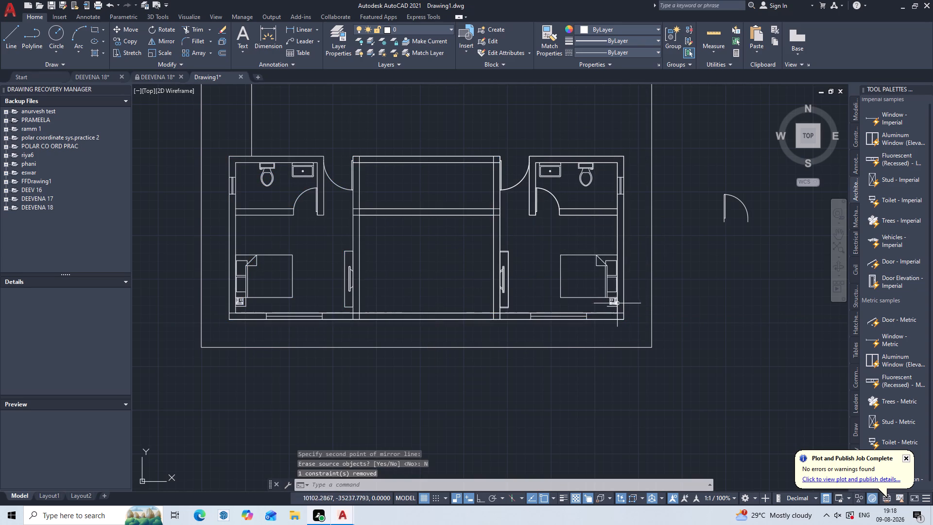
Draw the missing vertical side line of the bedside table in the lower right bedroom, up to the bed's edge.
{"action": "scroll", "coordinate": [601, 297], "scroll_direction": "up", "scroll_amount": 2}
{"action": "middle_click_drag", "start_coordinate": [604, 290], "coordinate": [492, 227]}
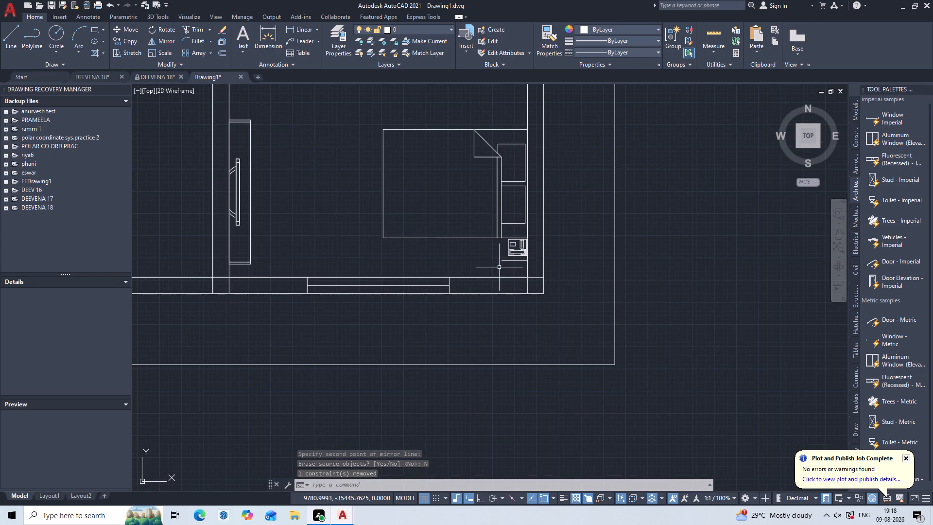
{"action": "scroll", "coordinate": [500, 261], "scroll_direction": "up", "scroll_amount": 2}
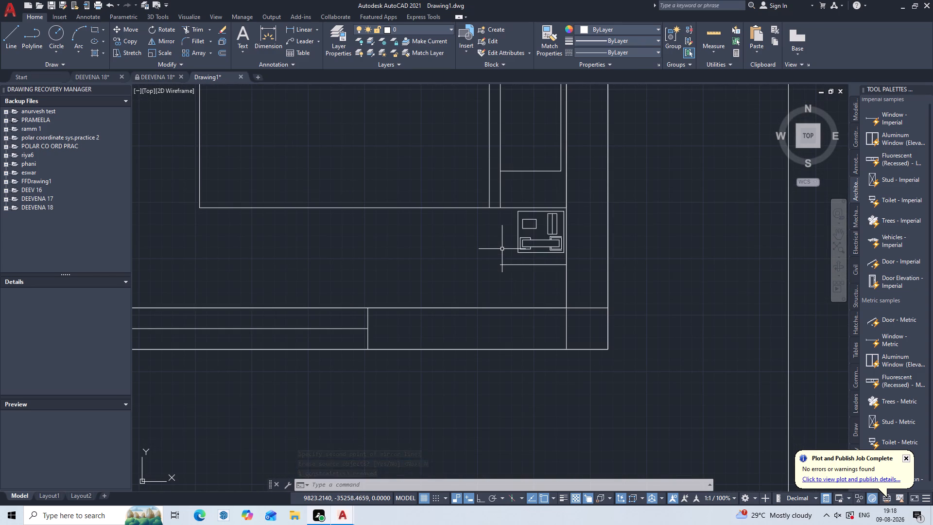
{"action": "key", "text": "l"}
{"action": "key", "text": "Return"}
{"action": "left_click", "coordinate": [501, 262]}
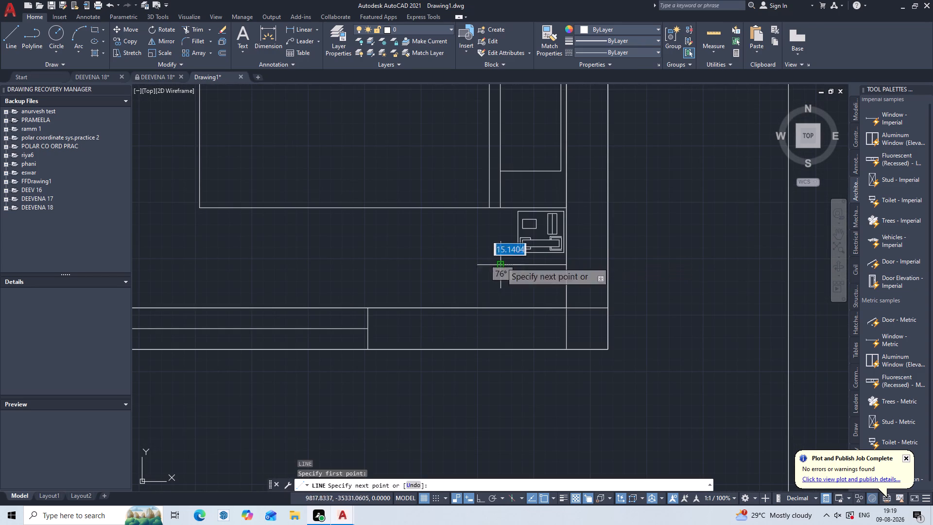
{"action": "left_click", "coordinate": [498, 206]}
{"action": "key", "text": "Escape"}
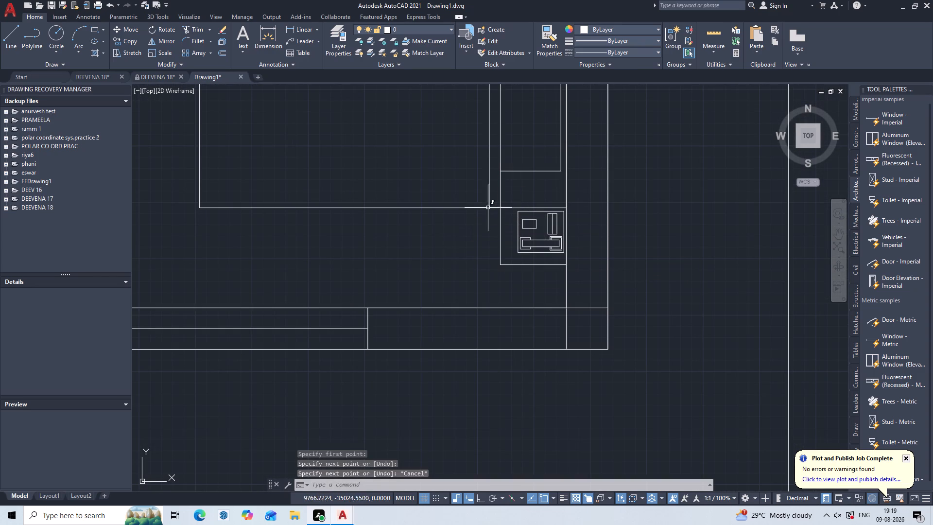
Delete the door in the bottom wall of the upper block's right bedroom, leaving the wall opening.
{"action": "scroll", "coordinate": [455, 222], "scroll_direction": "down", "scroll_amount": 2}
{"action": "middle_click_drag", "start_coordinate": [407, 236], "coordinate": [477, 326]}
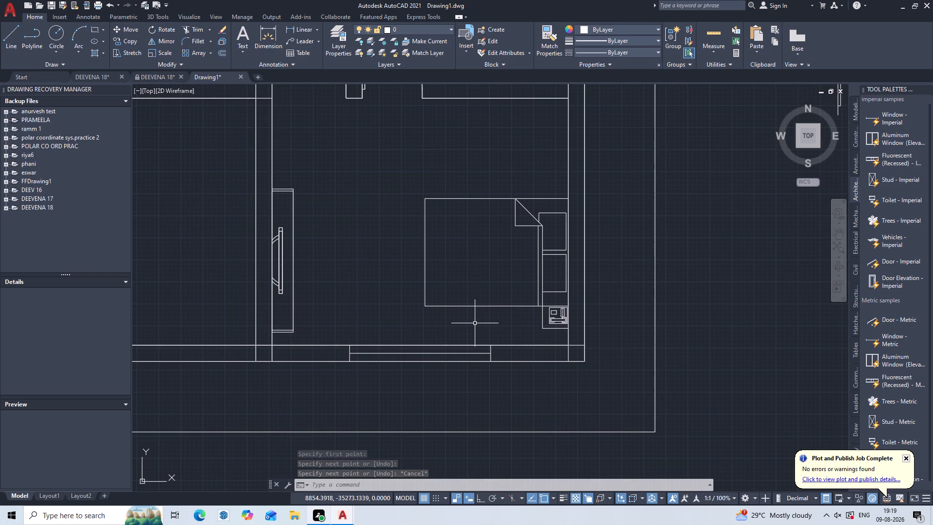
{"action": "scroll", "coordinate": [475, 323], "scroll_direction": "down", "scroll_amount": 1}
{"action": "middle_click_drag", "start_coordinate": [475, 324], "coordinate": [496, 362]}
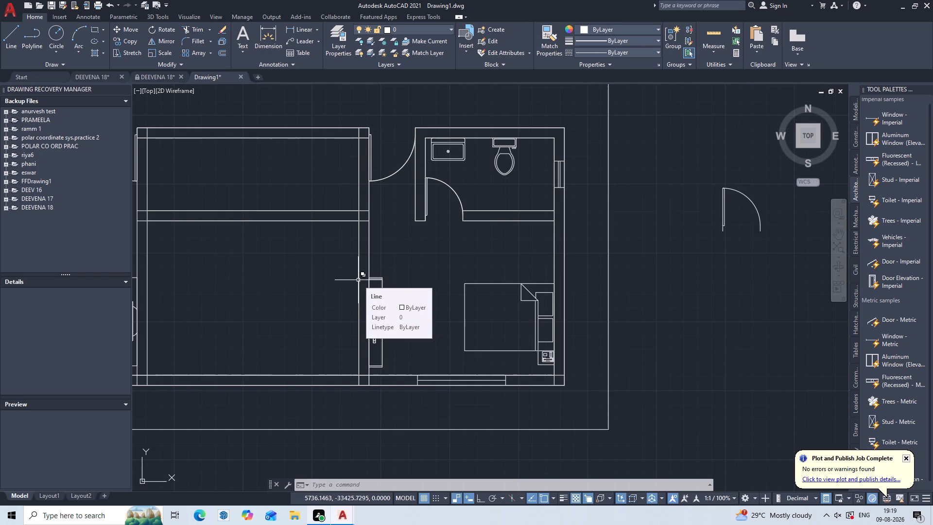
{"action": "scroll", "coordinate": [358, 280], "scroll_direction": "down", "scroll_amount": 2}
{"action": "middle_click_drag", "start_coordinate": [335, 260], "coordinate": [379, 319]}
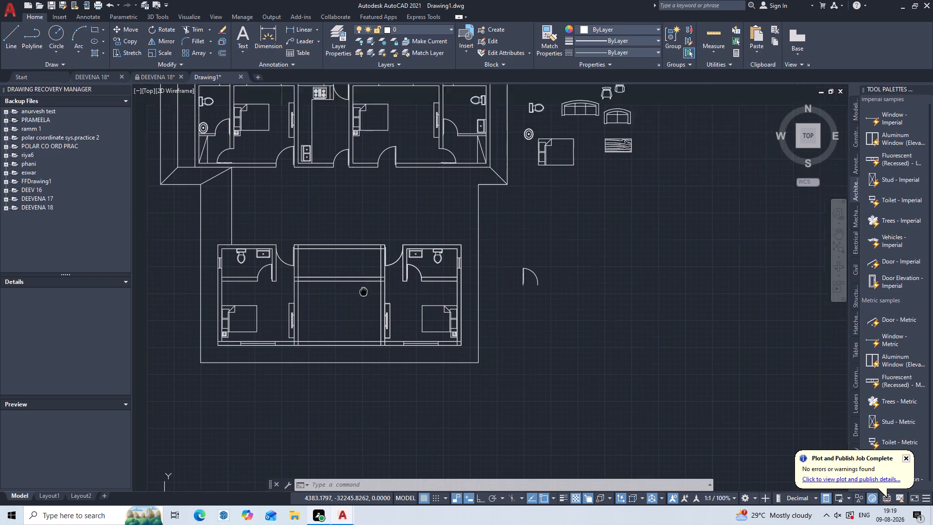
{"action": "middle_click_drag", "start_coordinate": [379, 319], "coordinate": [399, 358]}
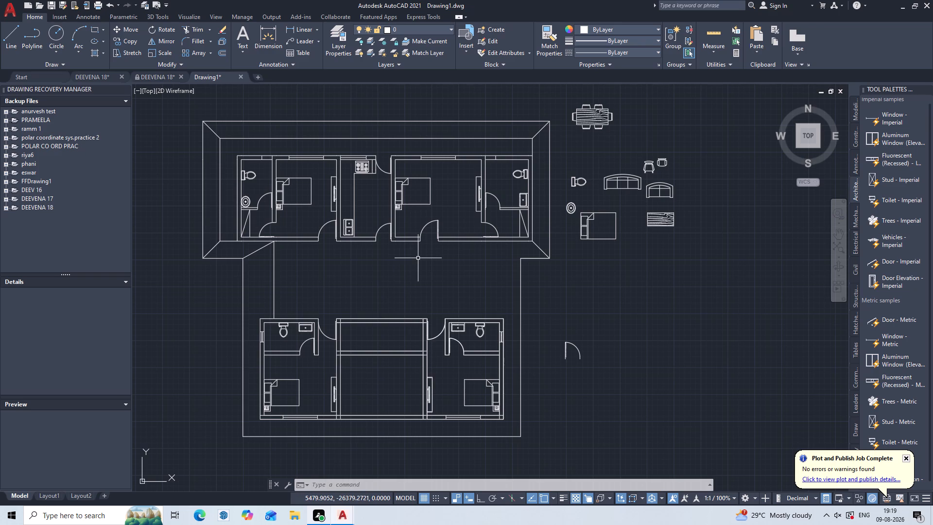
{"action": "scroll", "coordinate": [437, 224], "scroll_direction": "up", "scroll_amount": 2}
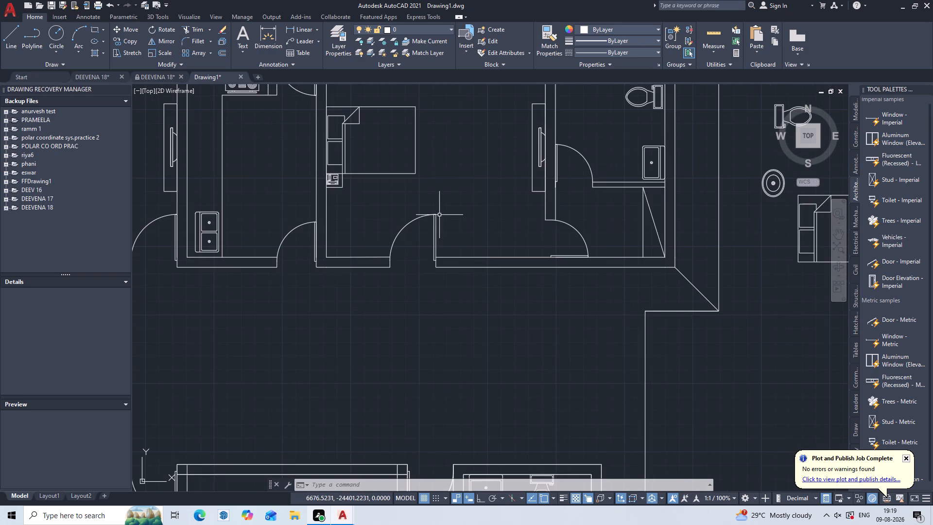
{"action": "double_click", "coordinate": [439, 215]}
{"action": "left_click", "coordinate": [460, 205]}
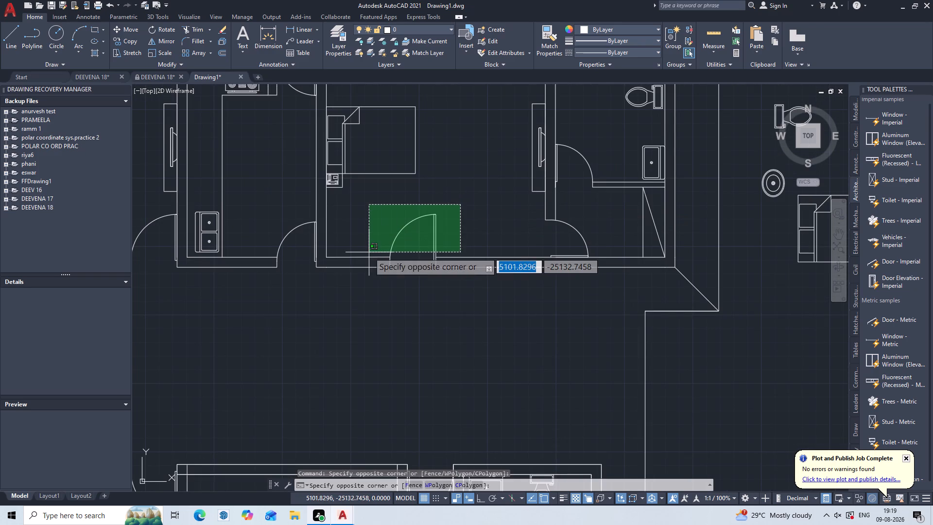
{"action": "left_click", "coordinate": [369, 252]}
{"action": "key", "text": "Delete"}
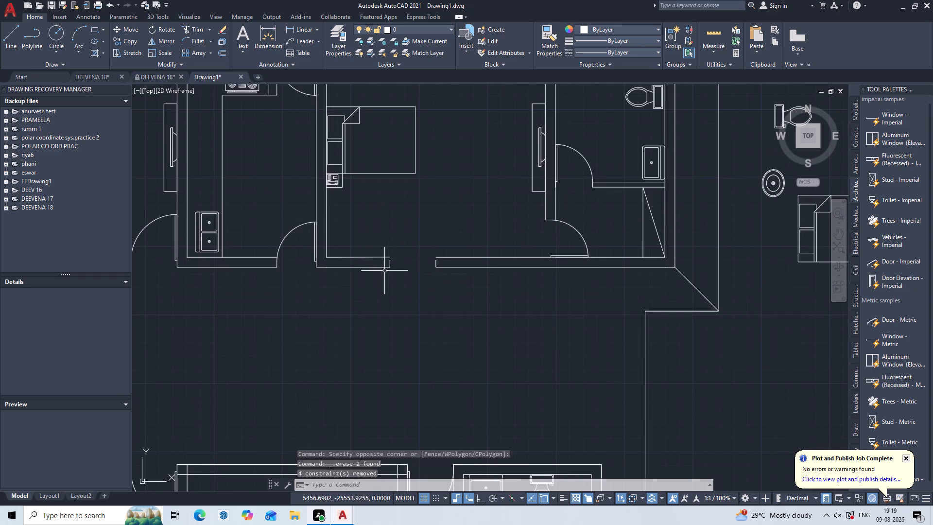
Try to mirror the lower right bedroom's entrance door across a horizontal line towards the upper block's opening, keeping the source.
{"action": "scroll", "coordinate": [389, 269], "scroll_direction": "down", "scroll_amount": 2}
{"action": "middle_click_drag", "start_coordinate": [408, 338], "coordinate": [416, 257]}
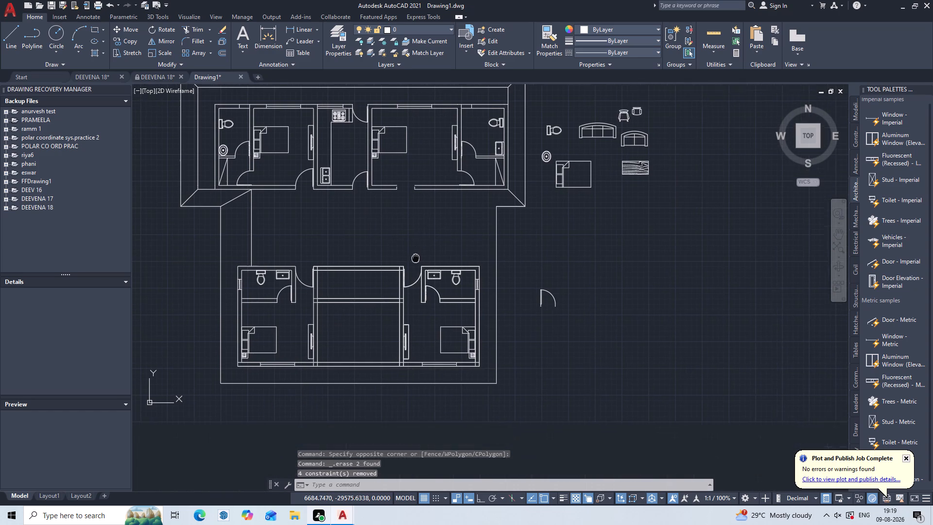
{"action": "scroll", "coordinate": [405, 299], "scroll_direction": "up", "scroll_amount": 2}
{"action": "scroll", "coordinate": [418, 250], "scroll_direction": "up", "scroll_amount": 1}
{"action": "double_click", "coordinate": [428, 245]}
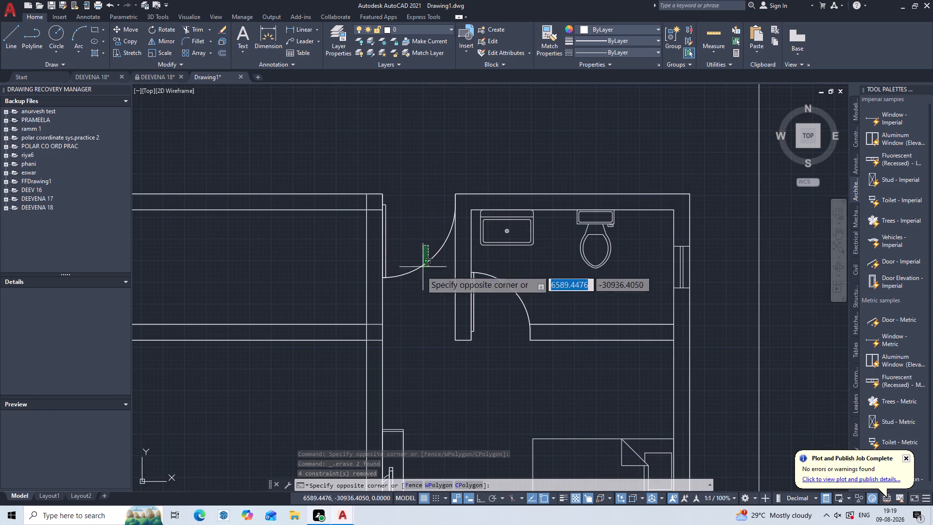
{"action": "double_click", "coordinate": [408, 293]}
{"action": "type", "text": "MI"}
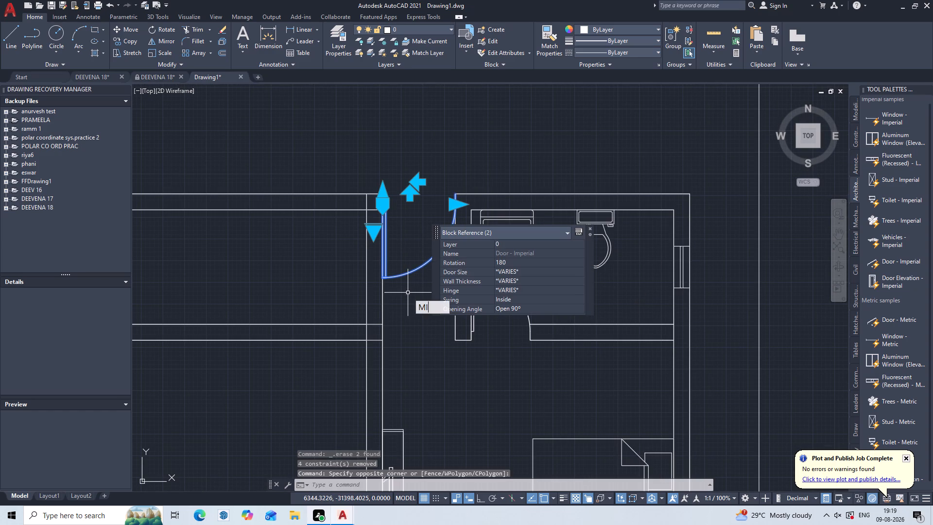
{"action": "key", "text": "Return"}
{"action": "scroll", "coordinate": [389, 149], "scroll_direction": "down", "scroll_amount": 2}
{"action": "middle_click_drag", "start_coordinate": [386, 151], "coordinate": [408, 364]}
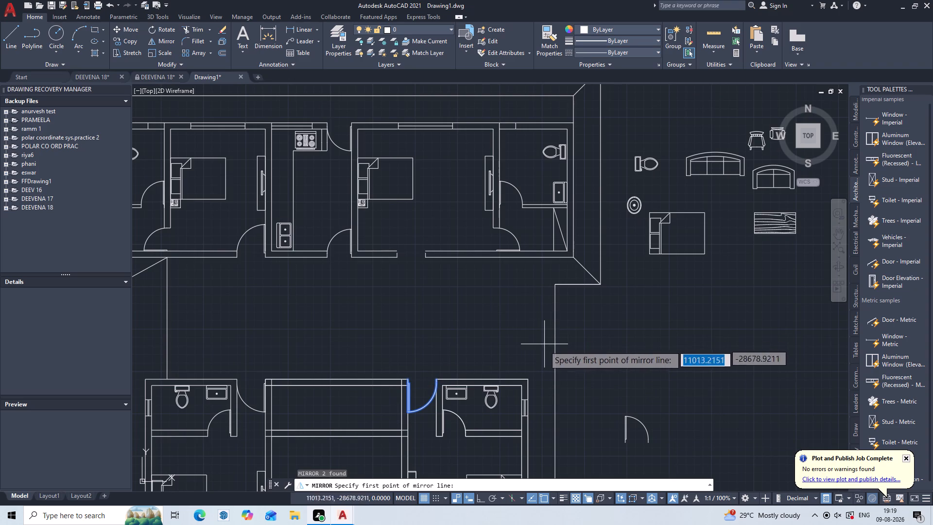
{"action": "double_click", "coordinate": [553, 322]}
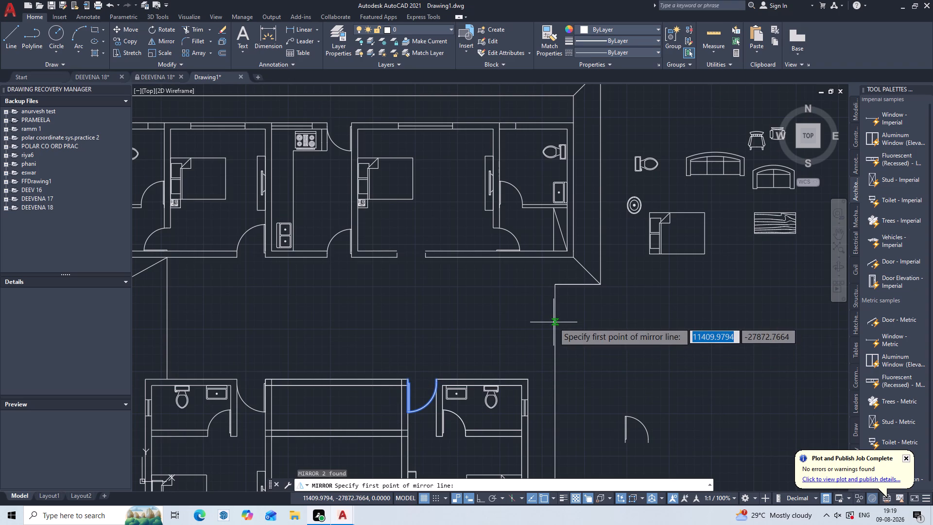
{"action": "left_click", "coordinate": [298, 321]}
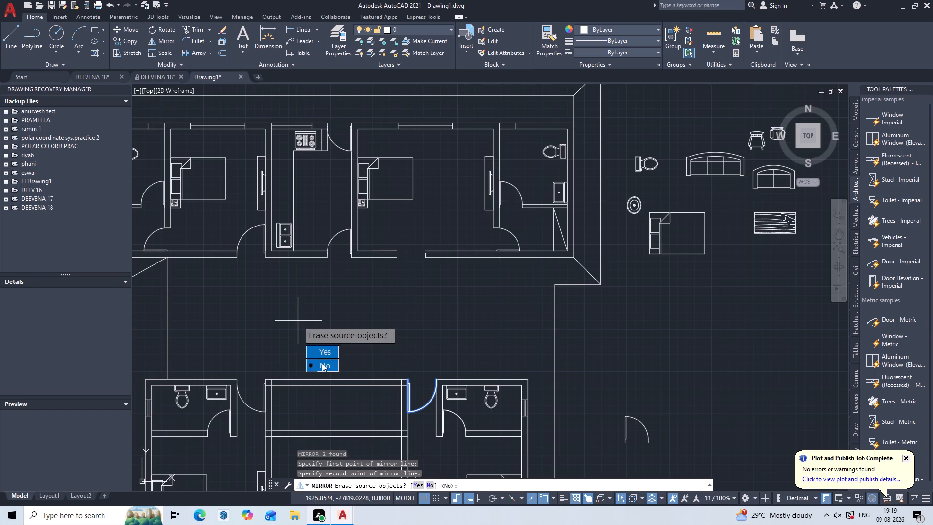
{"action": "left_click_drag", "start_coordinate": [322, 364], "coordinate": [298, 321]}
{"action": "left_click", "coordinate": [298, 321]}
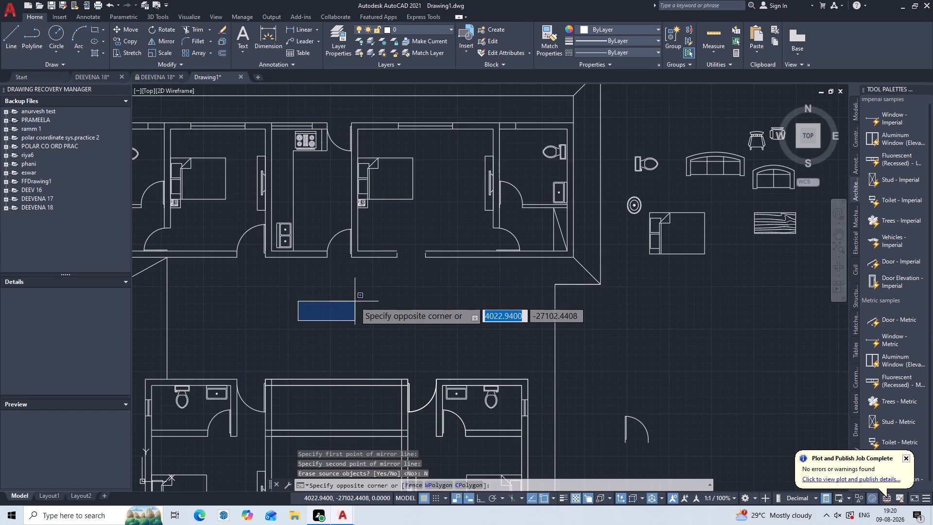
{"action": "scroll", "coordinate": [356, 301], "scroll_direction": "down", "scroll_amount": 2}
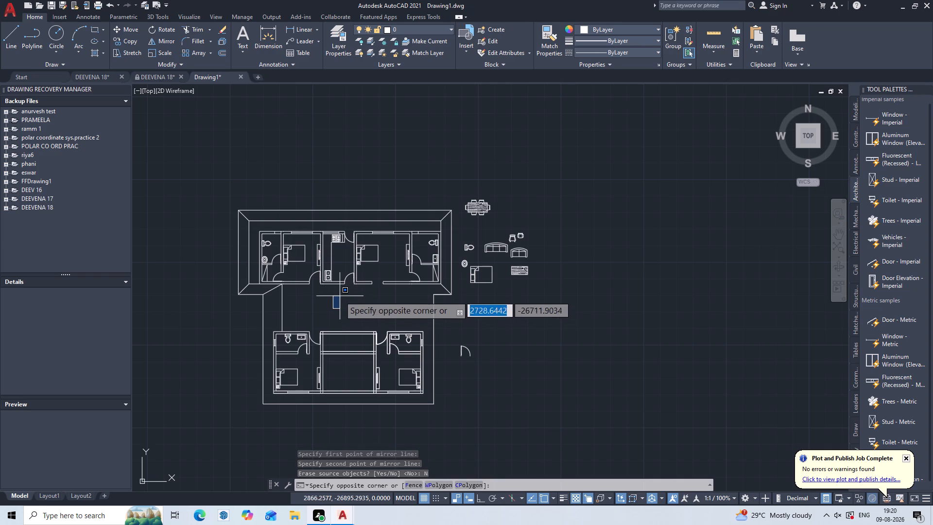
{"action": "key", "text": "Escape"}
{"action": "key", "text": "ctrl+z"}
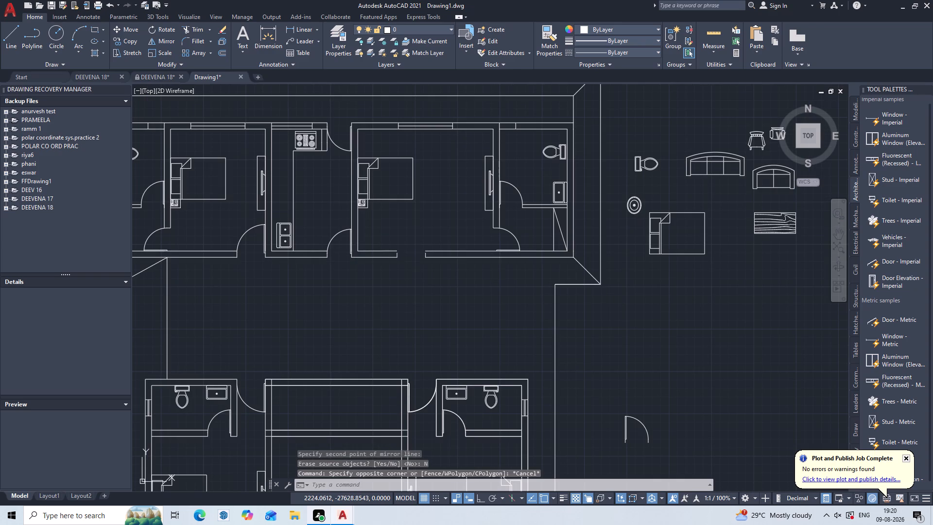
With Ortho on, draw a vertical line about 4469 units long from the corner beside the lower right bedroom's door to the upper opening.
{"action": "scroll", "coordinate": [687, 150], "scroll_direction": "down", "scroll_amount": 3}
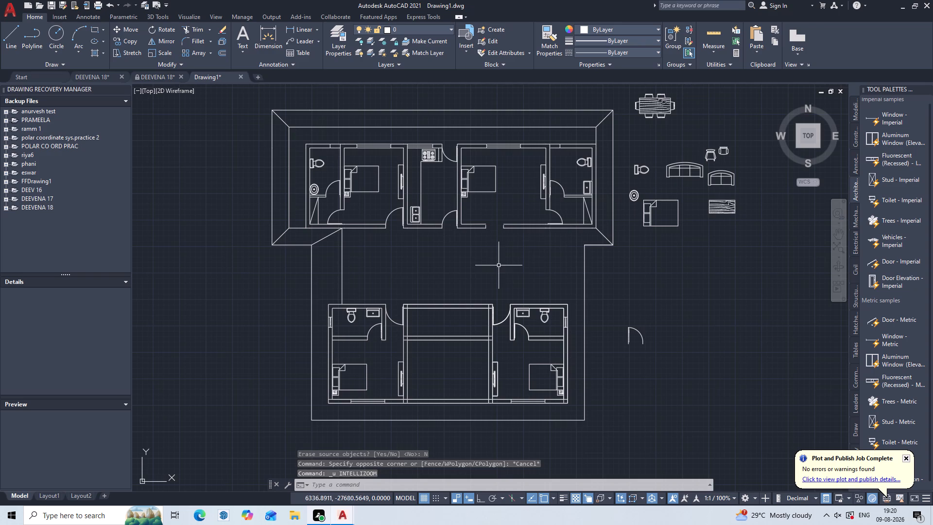
{"action": "scroll", "coordinate": [494, 293], "scroll_direction": "up", "scroll_amount": 2}
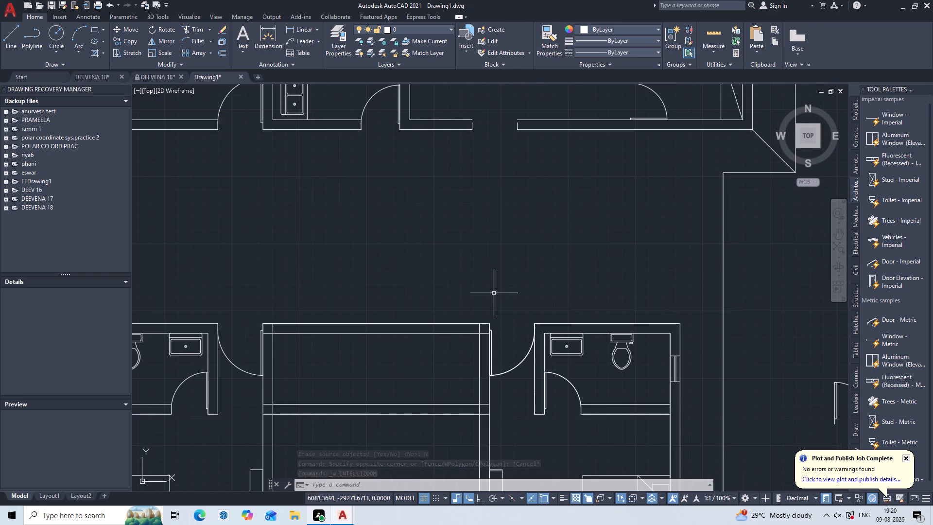
{"action": "key", "text": "l"}
{"action": "key", "text": "Return"}
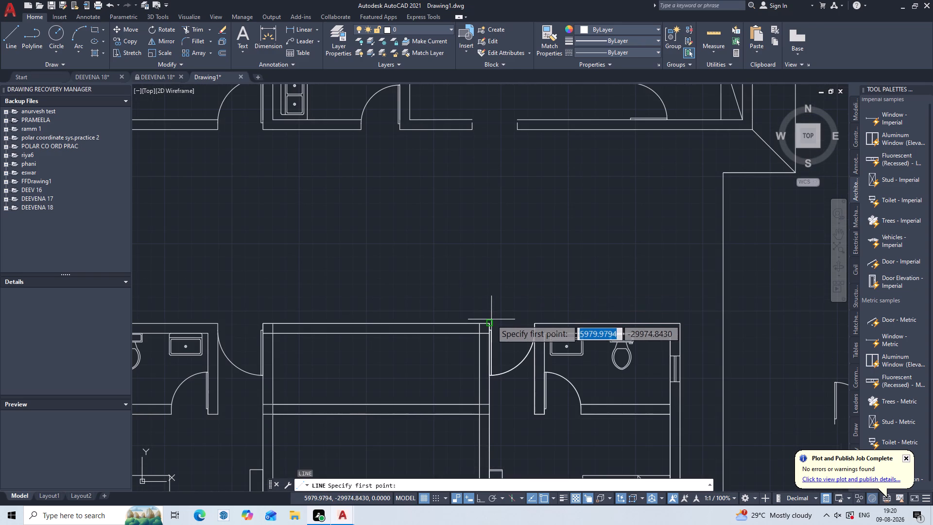
{"action": "double_click", "coordinate": [488, 322]}
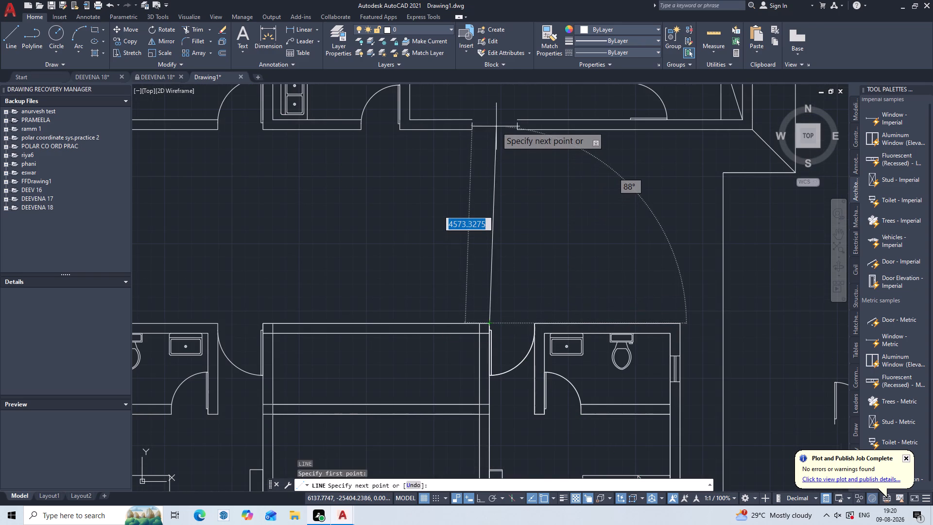
{"action": "key", "text": "F8"}
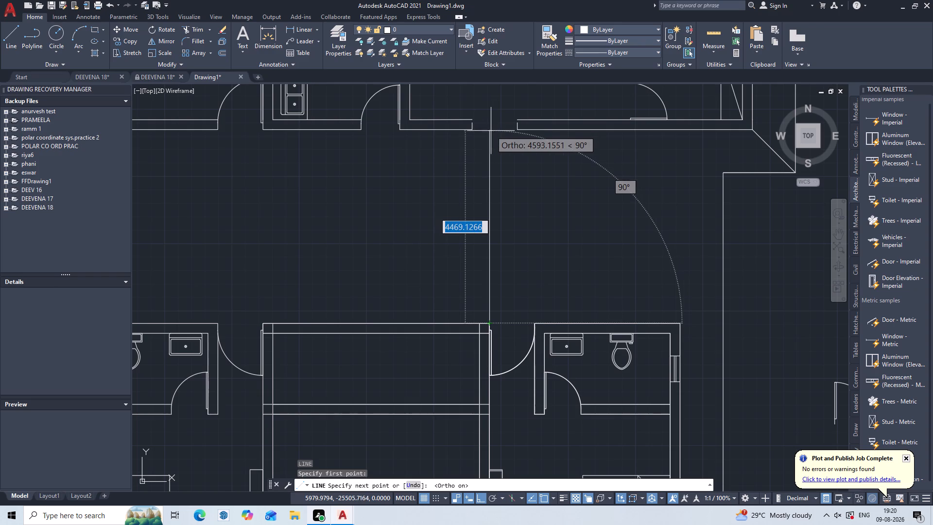
{"action": "left_click", "coordinate": [491, 131]}
{"action": "key", "text": "Escape"}
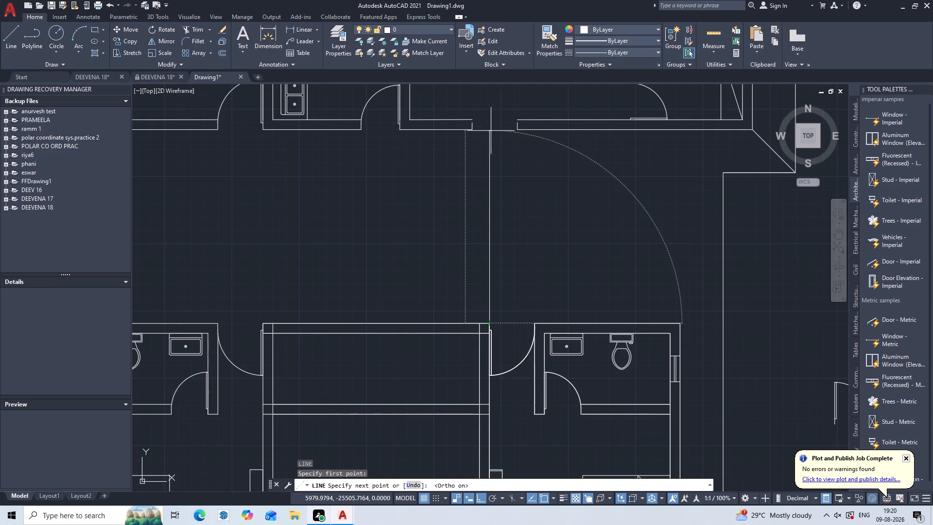
{"action": "middle_click_drag", "start_coordinate": [465, 133], "coordinate": [463, 133]}
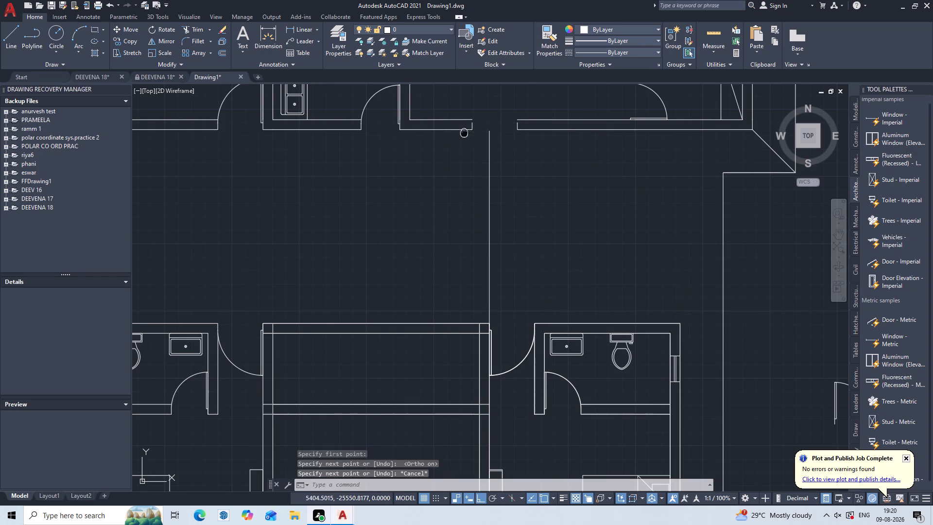
Delete the two short jamb lines at both sides of the door opening in the upper right bedroom's bottom wall.
{"action": "middle_click_drag", "start_coordinate": [463, 133], "coordinate": [430, 230]}
{"action": "scroll", "coordinate": [430, 230], "scroll_direction": "up", "scroll_amount": 3}
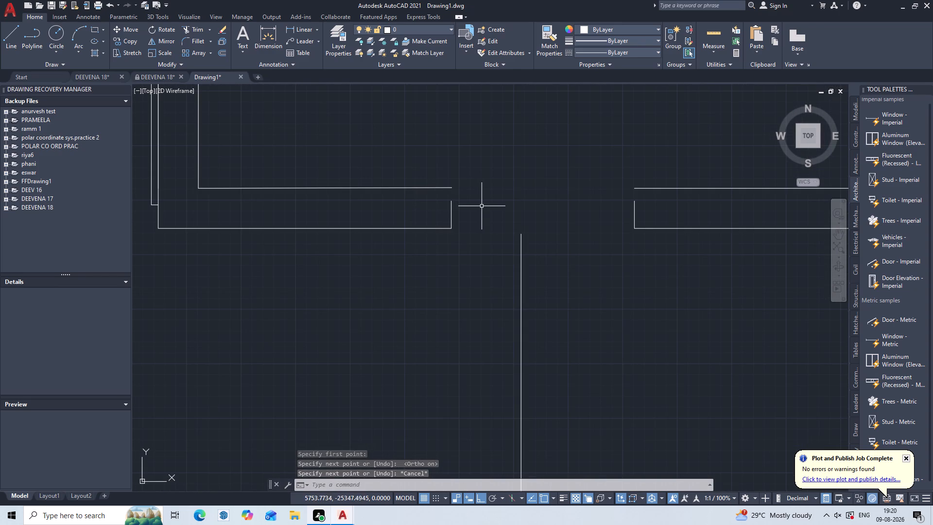
{"action": "left_click", "coordinate": [482, 206]}
{"action": "left_click", "coordinate": [441, 217]}
{"action": "left_click", "coordinate": [660, 202]}
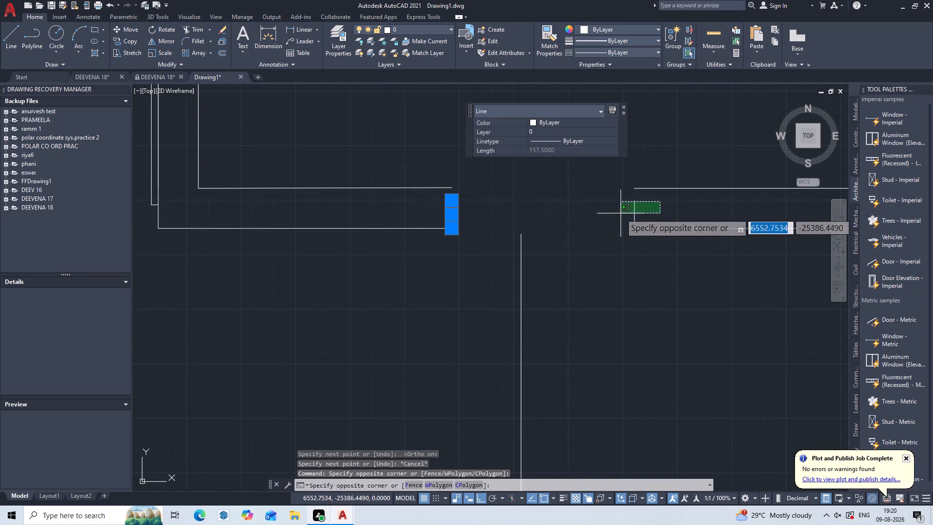
{"action": "left_click", "coordinate": [621, 213]}
{"action": "key", "text": "Delete"}
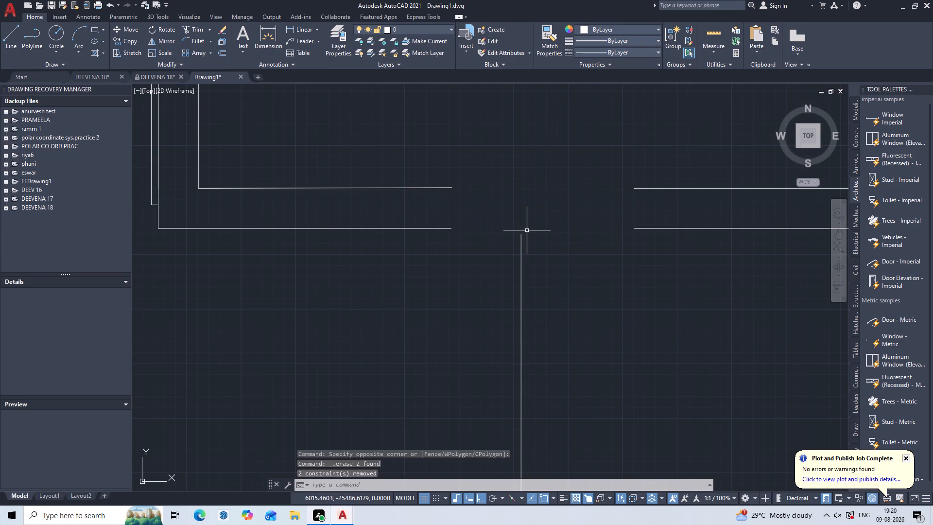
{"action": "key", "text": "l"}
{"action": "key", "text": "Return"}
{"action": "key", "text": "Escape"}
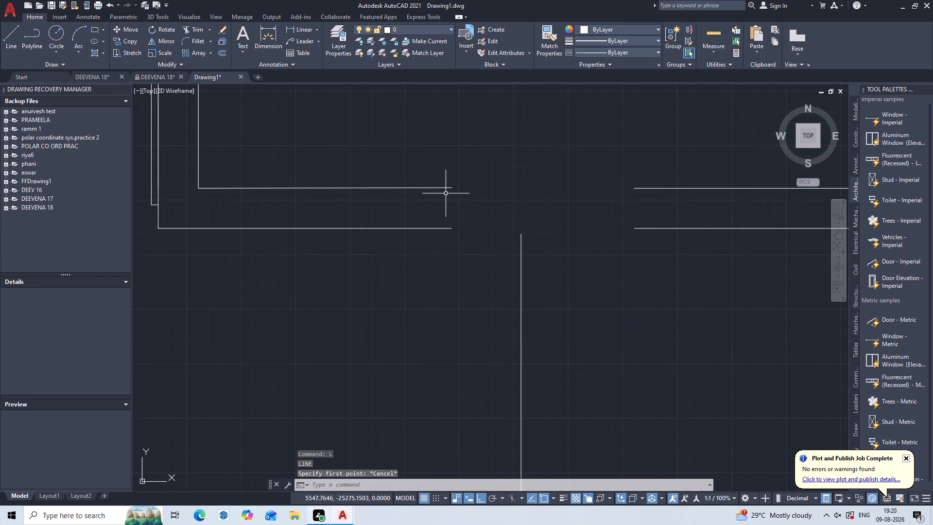
Extend the inner and outer lines of the upper right bedroom's bottom wall across the old door opening to close it.
{"action": "type", "text": "EX"}
{"action": "key", "text": "Return"}
{"action": "left_click_drag", "start_coordinate": [431, 156], "coordinate": [437, 174]}
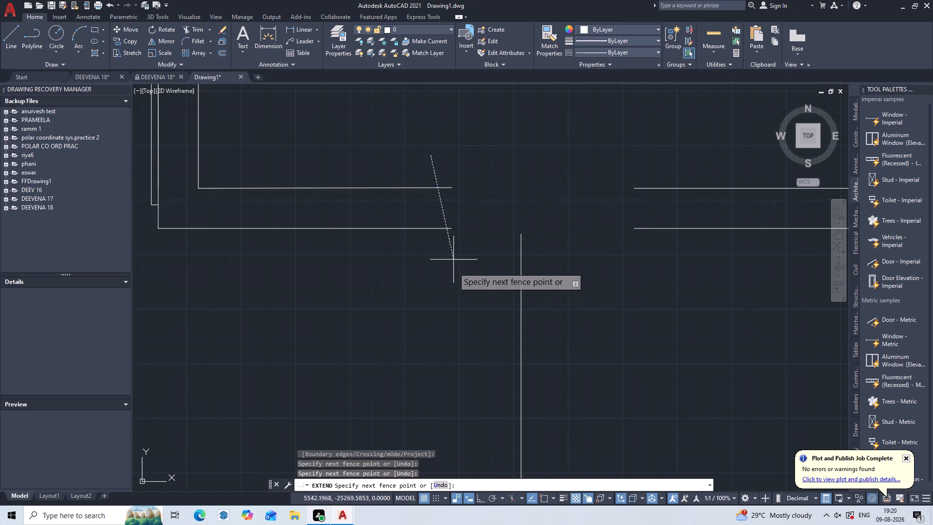
{"action": "left_click", "coordinate": [452, 279]}
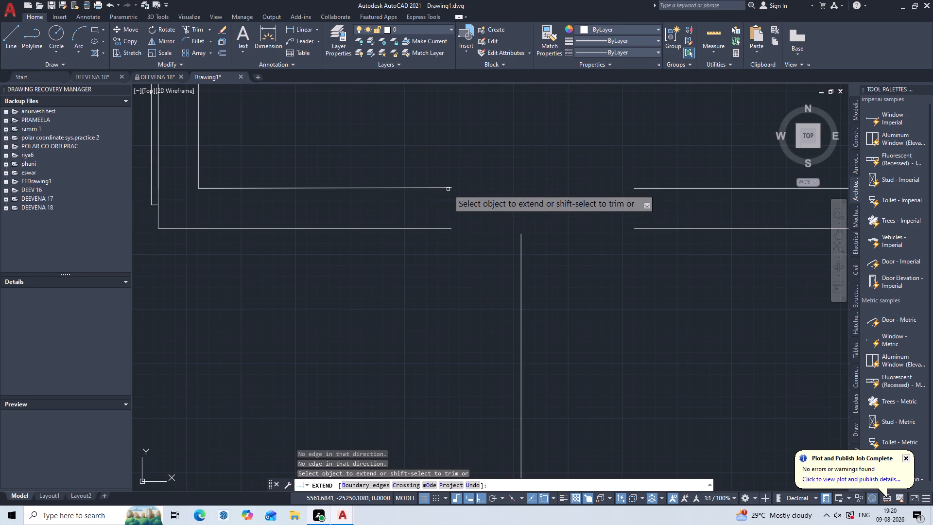
{"action": "left_click", "coordinate": [448, 189]}
{"action": "left_click", "coordinate": [452, 175]}
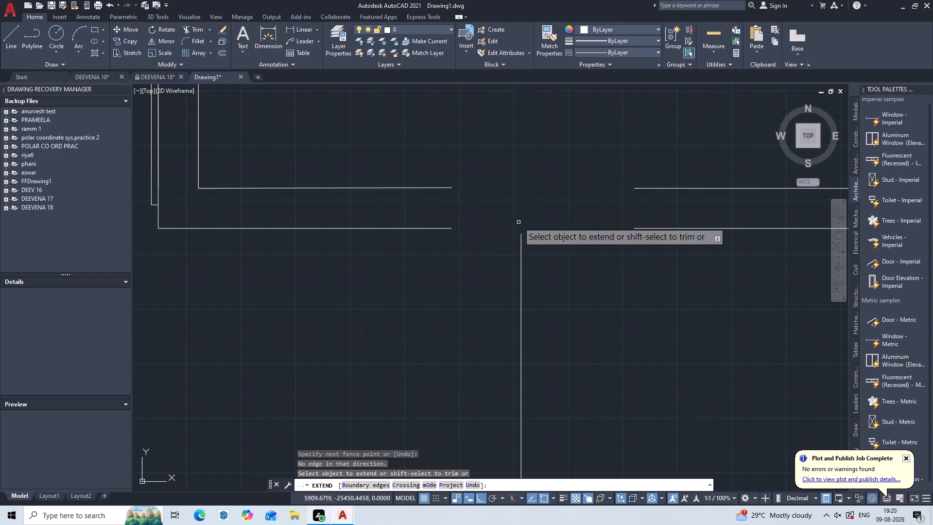
{"action": "left_click", "coordinate": [646, 182]}
{"action": "left_click", "coordinate": [631, 244]}
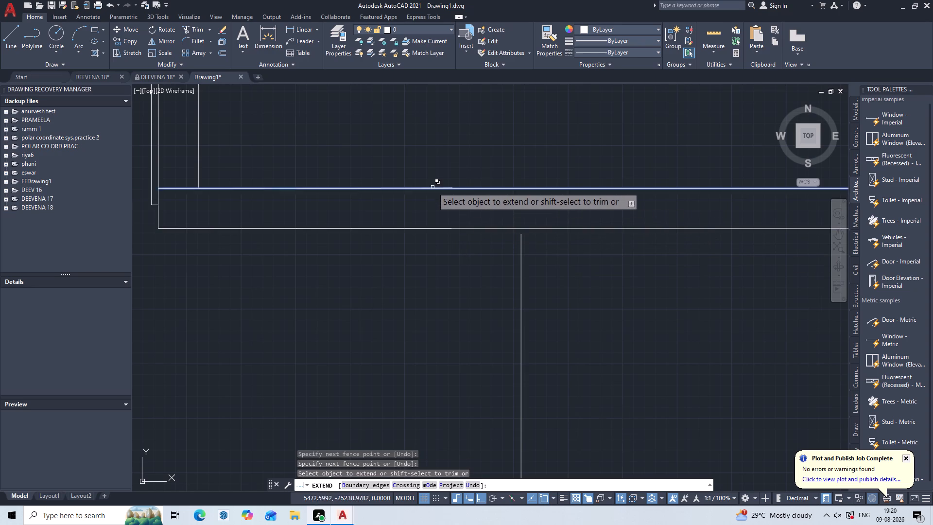
{"action": "scroll", "coordinate": [432, 187], "scroll_direction": "up", "scroll_amount": 4}
{"action": "scroll", "coordinate": [462, 187], "scroll_direction": "down", "scroll_amount": 5}
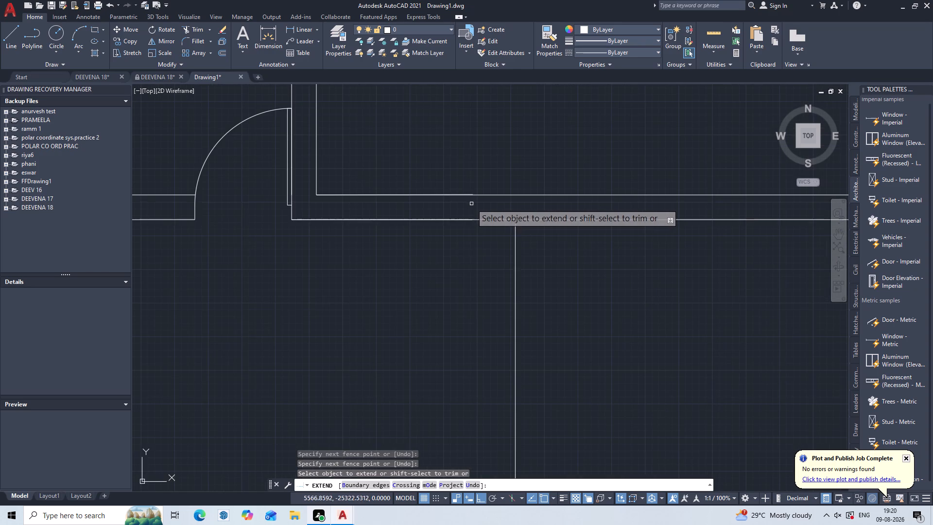
{"action": "scroll", "coordinate": [421, 269], "scroll_direction": "down", "scroll_amount": 1}
{"action": "scroll", "coordinate": [388, 228], "scroll_direction": "up", "scroll_amount": 3}
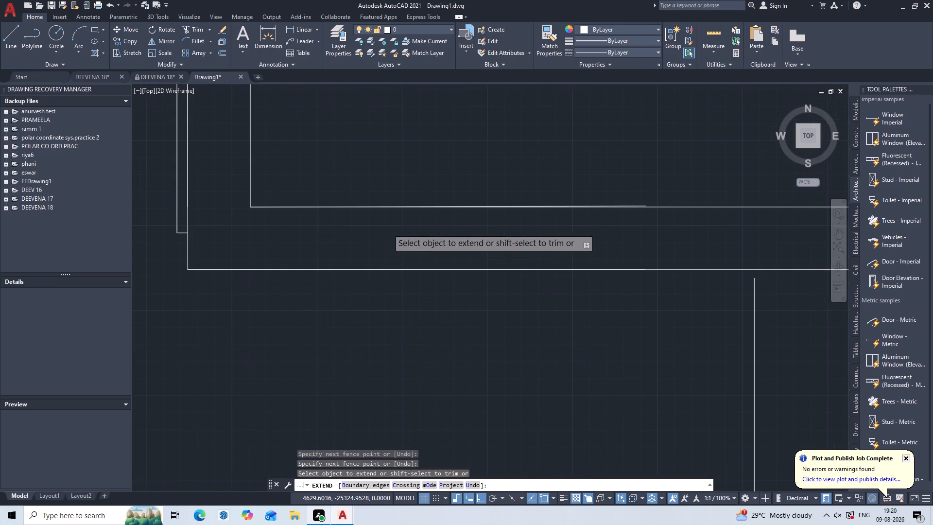
{"action": "scroll", "coordinate": [244, 208], "scroll_direction": "up", "scroll_amount": 3}
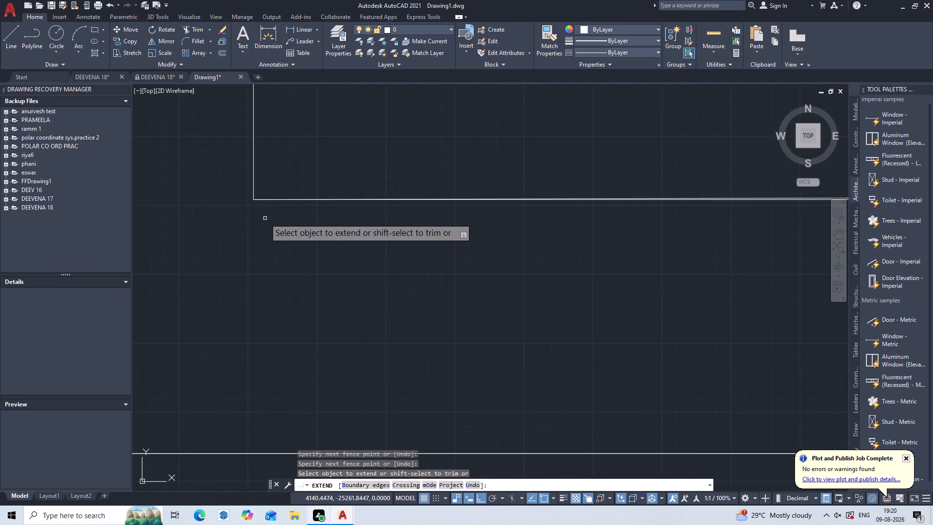
{"action": "scroll", "coordinate": [265, 218], "scroll_direction": "up", "scroll_amount": 1}
{"action": "scroll", "coordinate": [265, 219], "scroll_direction": "down", "scroll_amount": 2}
{"action": "key", "text": "Escape"}
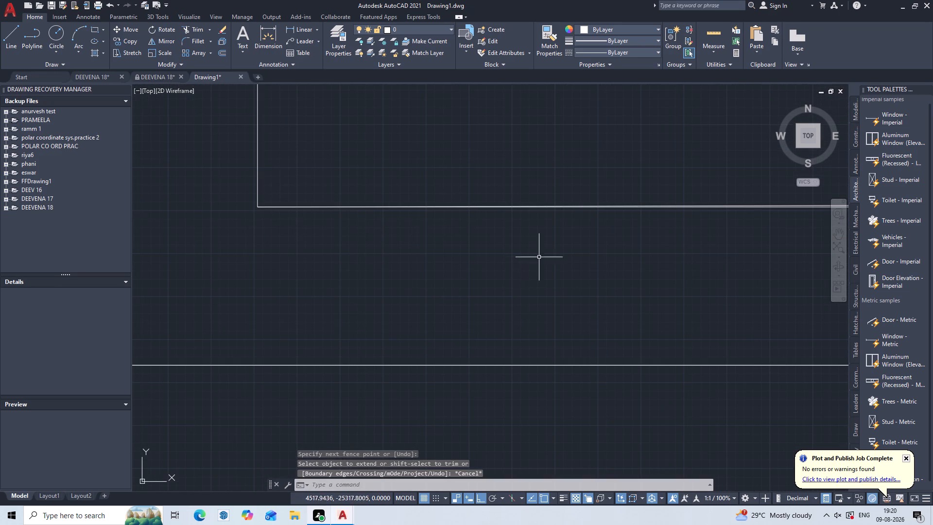
Delete the slightly slanted inner wall line that overlaps the extended one between the bedroom's lower left corner and the old opening.
{"action": "scroll", "coordinate": [546, 260], "scroll_direction": "down", "scroll_amount": 4}
{"action": "middle_click_drag", "start_coordinate": [562, 262], "coordinate": [423, 292]}
{"action": "scroll", "coordinate": [517, 288], "scroll_direction": "up", "scroll_amount": 5}
{"action": "scroll", "coordinate": [473, 307], "scroll_direction": "up", "scroll_amount": 2}
{"action": "left_click", "coordinate": [481, 299]}
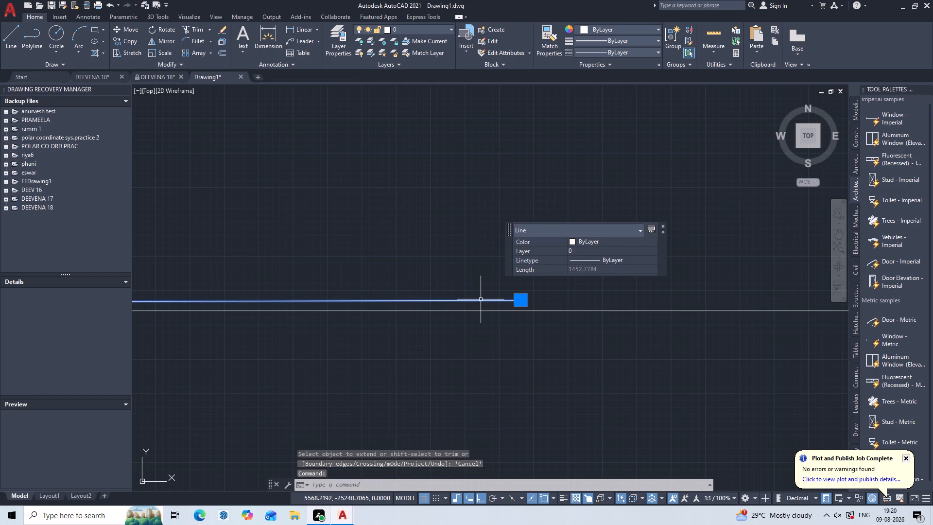
{"action": "key", "text": "Delete"}
Examine the overlapping lines along the outer face of the upper right bedroom's bottom wall.
{"action": "scroll", "coordinate": [481, 299], "scroll_direction": "down", "scroll_amount": 4}
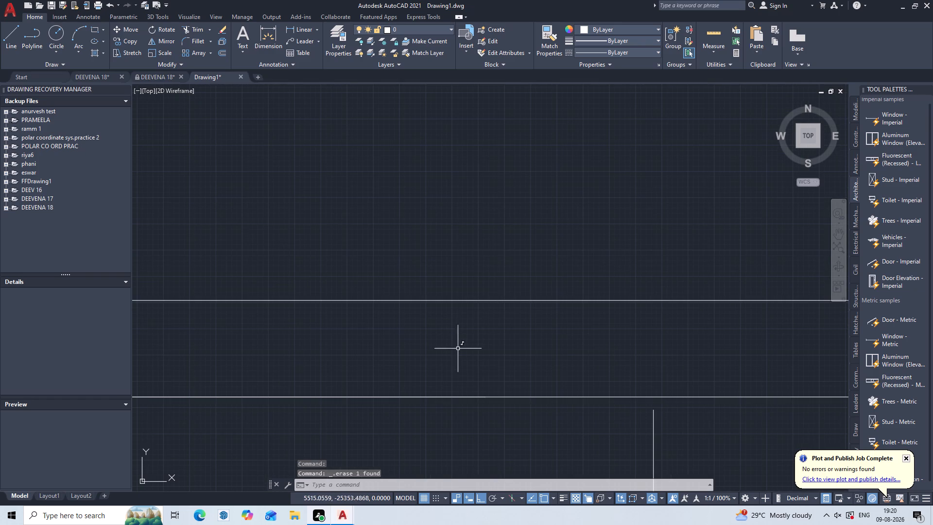
{"action": "scroll", "coordinate": [454, 380], "scroll_direction": "down", "scroll_amount": 1}
{"action": "scroll", "coordinate": [495, 385], "scroll_direction": "down", "scroll_amount": 1}
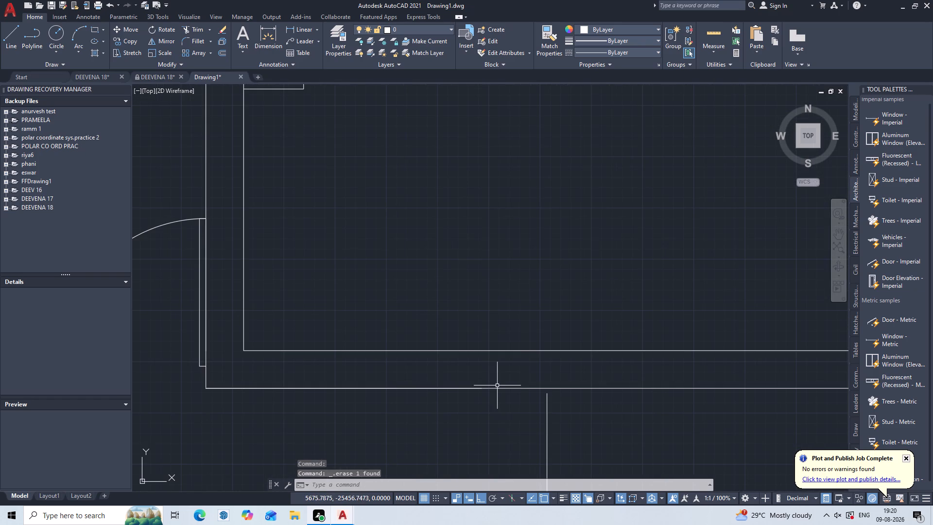
{"action": "scroll", "coordinate": [466, 403], "scroll_direction": "up", "scroll_amount": 3}
{"action": "scroll", "coordinate": [503, 356], "scroll_direction": "up", "scroll_amount": 3}
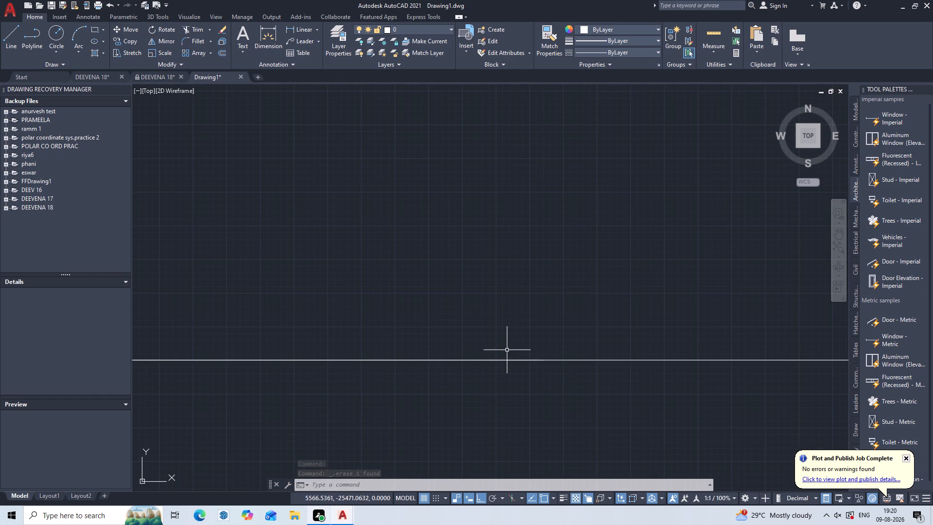
{"action": "scroll", "coordinate": [503, 365], "scroll_direction": "up", "scroll_amount": 3}
{"action": "middle_click_drag", "start_coordinate": [505, 365], "coordinate": [339, 360]}
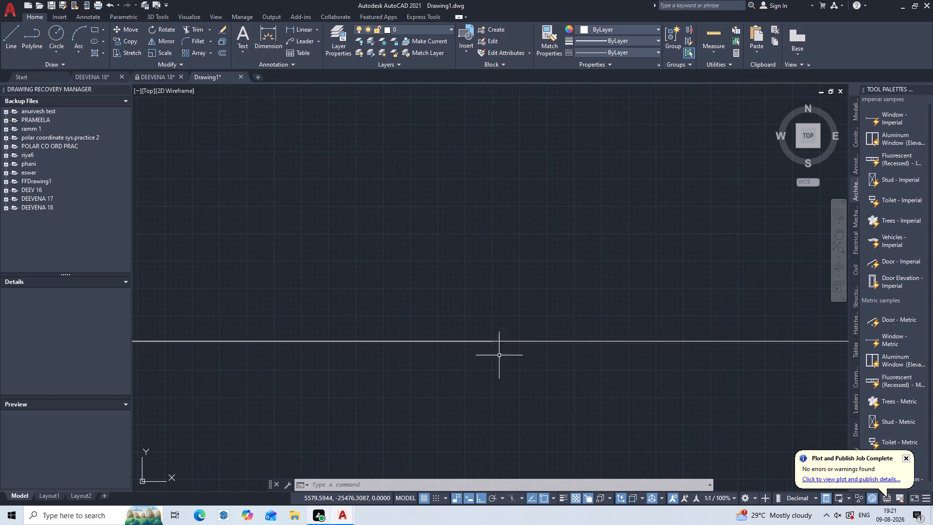
{"action": "scroll", "coordinate": [524, 351], "scroll_direction": "down", "scroll_amount": 1}
{"action": "scroll", "coordinate": [483, 342], "scroll_direction": "up", "scroll_amount": 4}
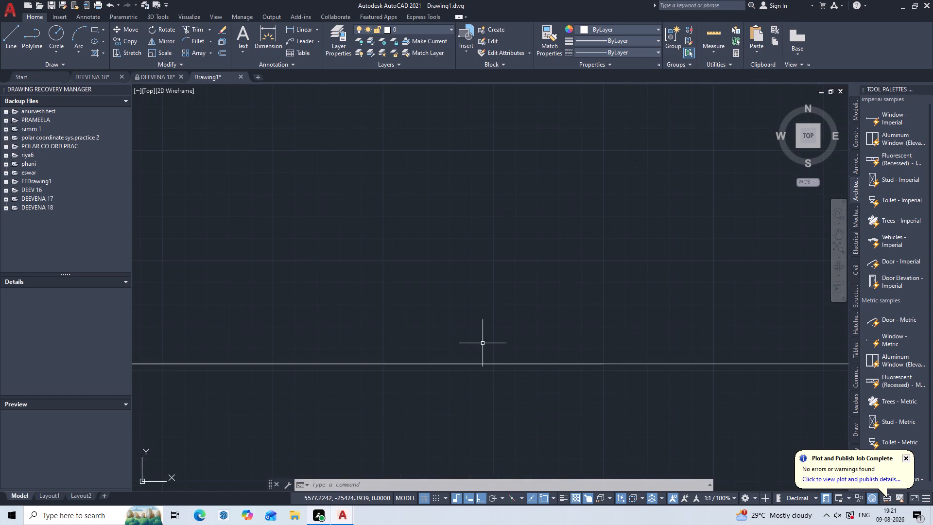
{"action": "left_click", "coordinate": [460, 365]}
{"action": "scroll", "coordinate": [465, 361], "scroll_direction": "down", "scroll_amount": 3}
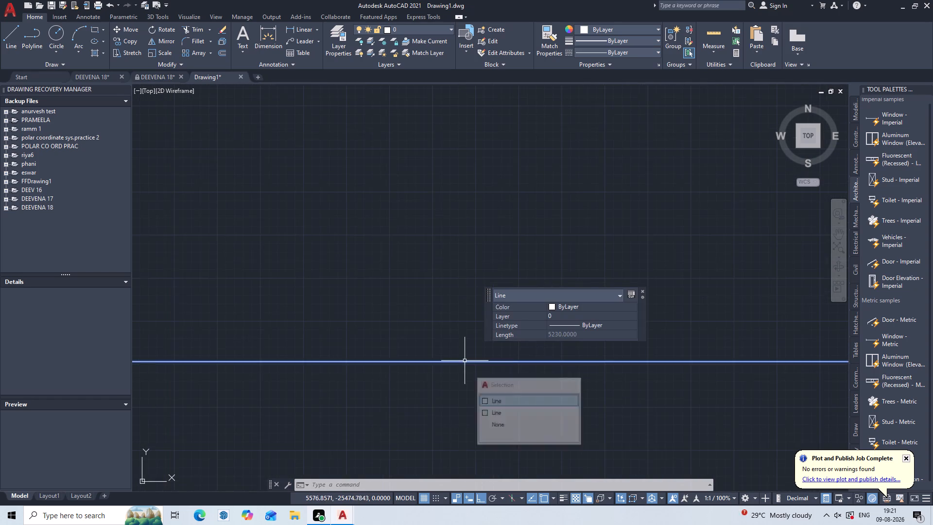
{"action": "scroll", "coordinate": [430, 364], "scroll_direction": "down", "scroll_amount": 10}
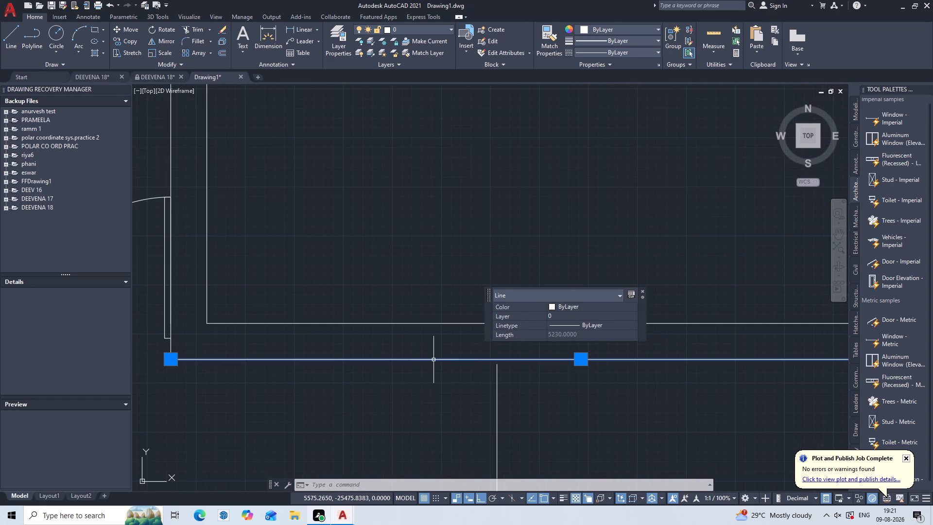
{"action": "scroll", "coordinate": [433, 360], "scroll_direction": "down", "scroll_amount": 5}
{"action": "scroll", "coordinate": [433, 360], "scroll_direction": "up", "scroll_amount": 2}
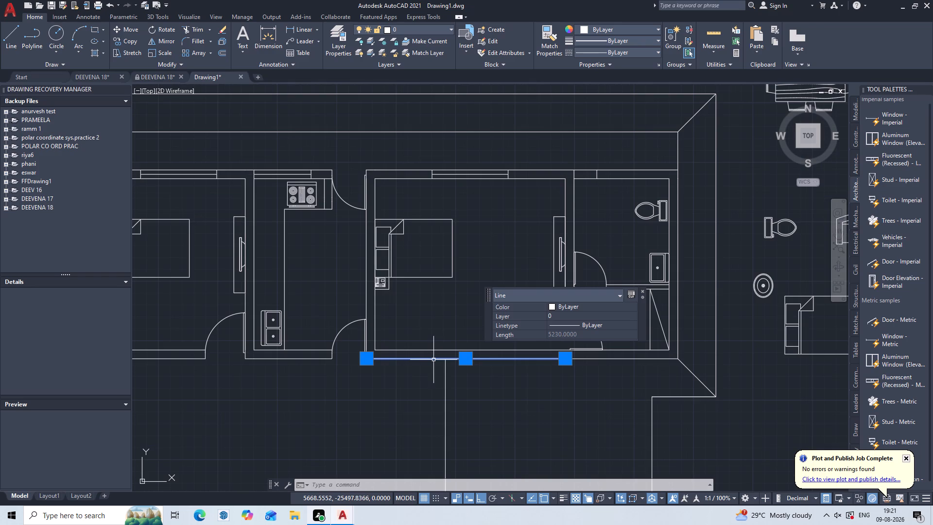
{"action": "key", "text": "Escape"}
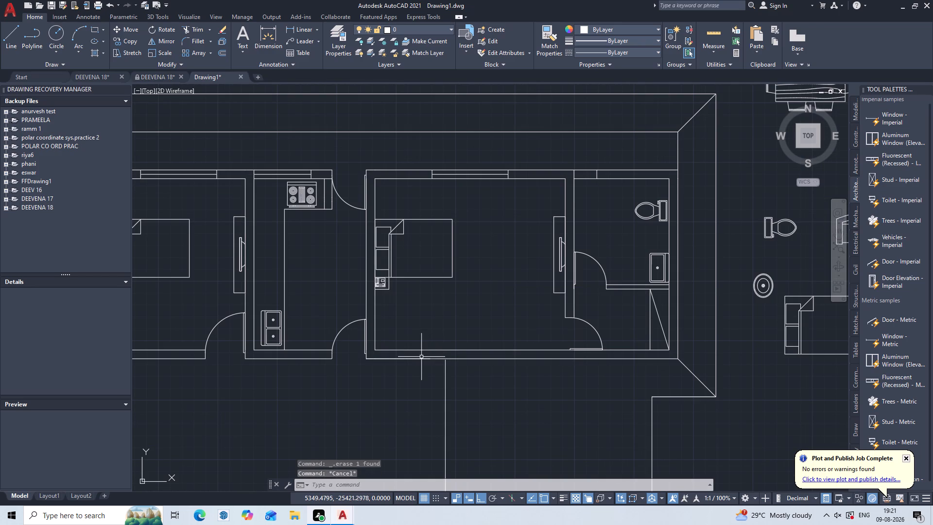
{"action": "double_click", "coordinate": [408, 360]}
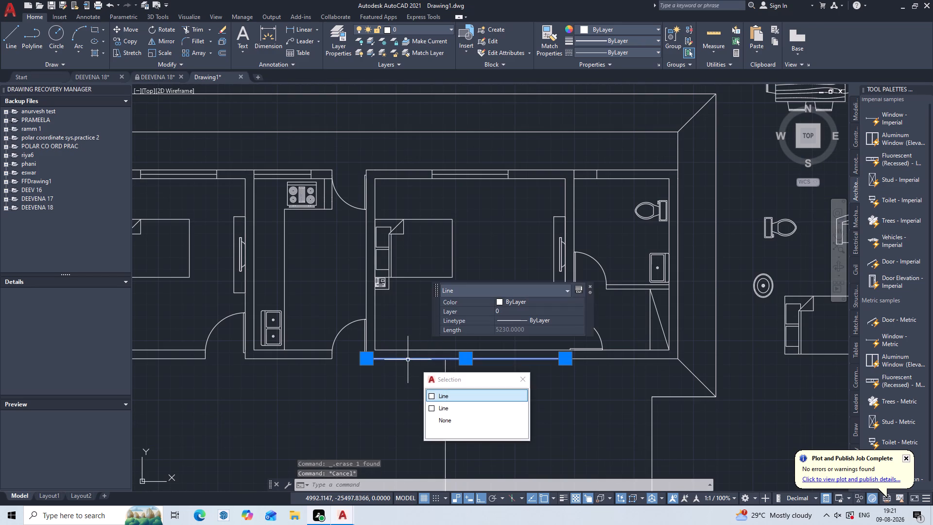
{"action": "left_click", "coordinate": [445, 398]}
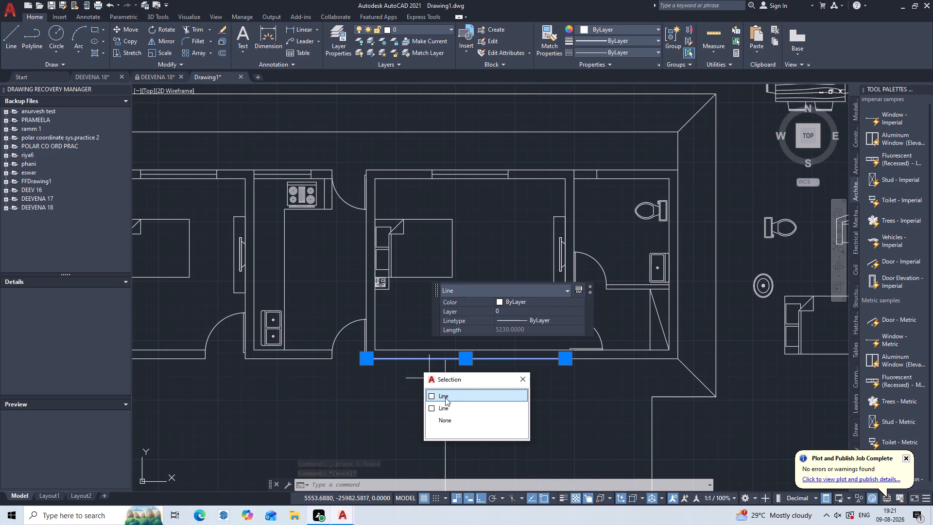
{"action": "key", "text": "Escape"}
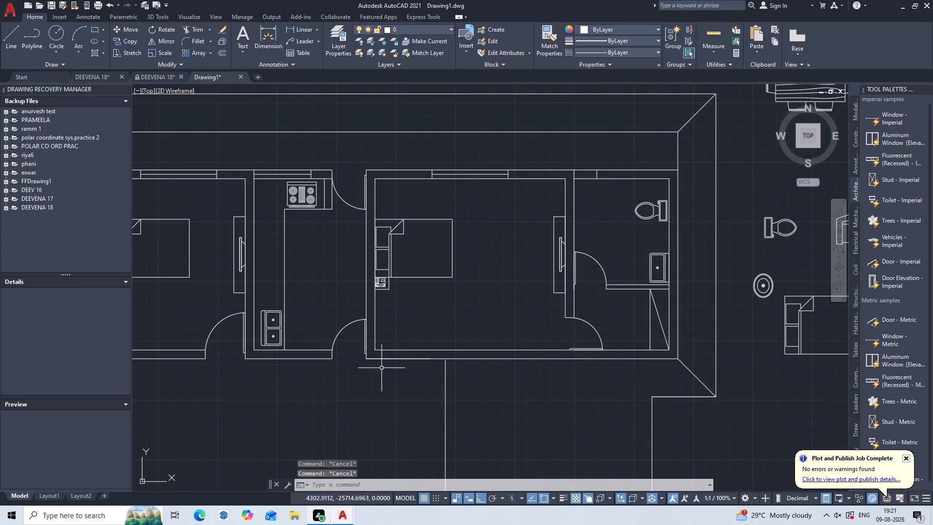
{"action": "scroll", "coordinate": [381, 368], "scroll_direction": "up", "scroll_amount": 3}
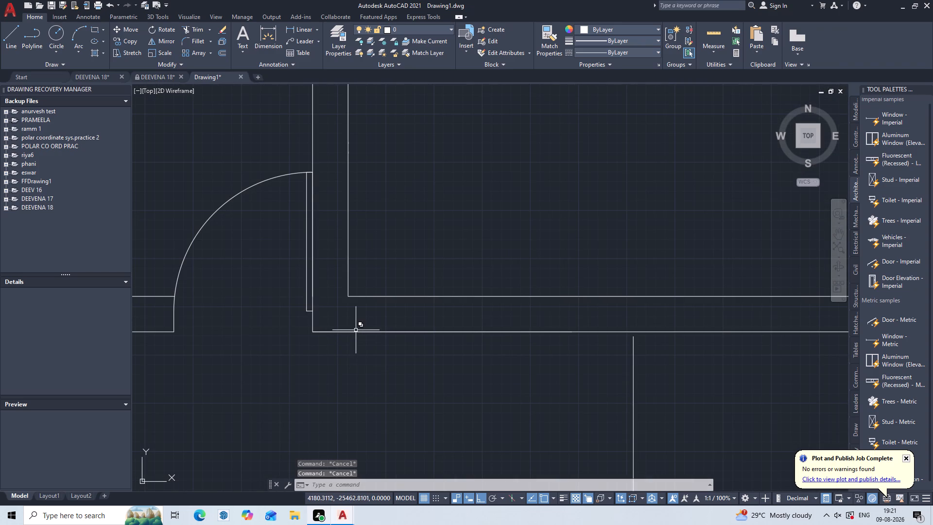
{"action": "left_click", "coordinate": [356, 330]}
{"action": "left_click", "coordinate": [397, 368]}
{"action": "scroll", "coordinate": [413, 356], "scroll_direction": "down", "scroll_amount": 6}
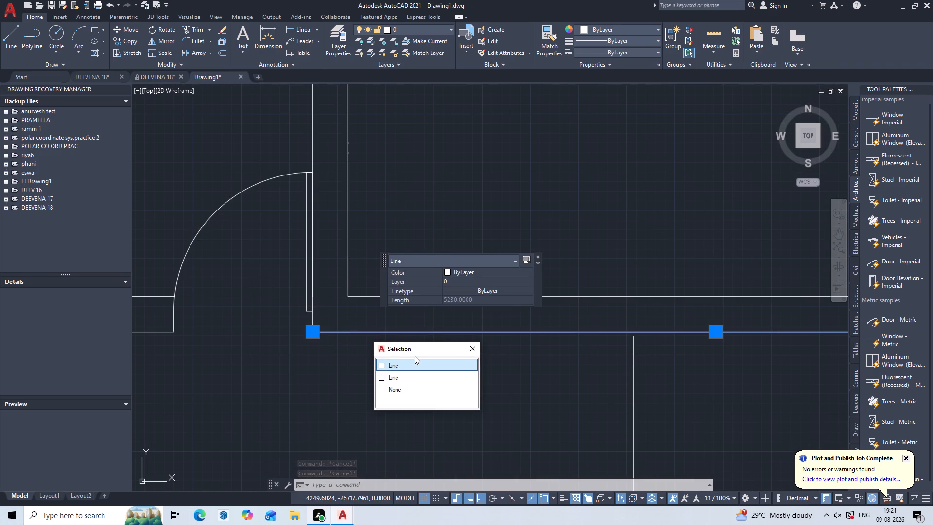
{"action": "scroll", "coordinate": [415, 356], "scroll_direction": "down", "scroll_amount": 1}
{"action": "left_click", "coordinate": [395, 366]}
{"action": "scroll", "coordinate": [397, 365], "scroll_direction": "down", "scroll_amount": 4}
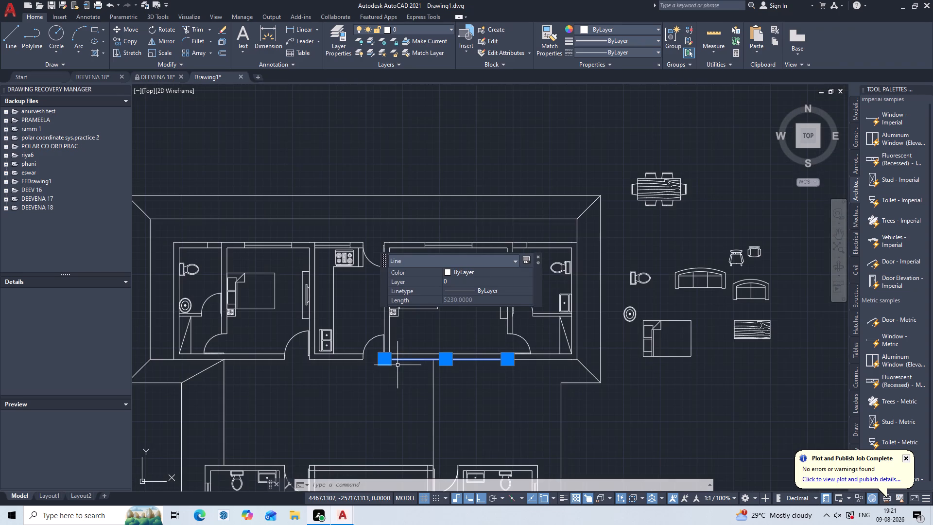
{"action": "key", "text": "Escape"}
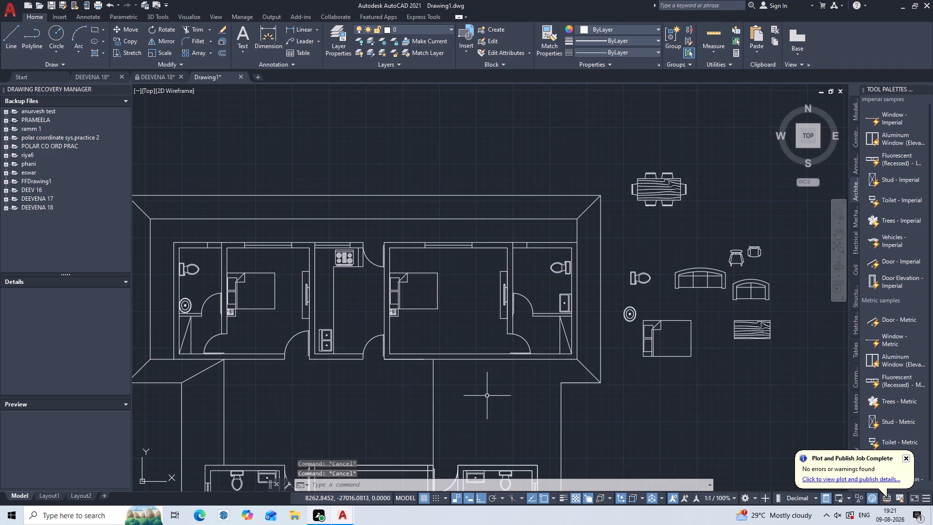
Delete the longer of the two overlapping lines on the outer face of the upper right bedroom's bottom wall.
{"action": "scroll", "coordinate": [398, 384], "scroll_direction": "up", "scroll_amount": 1}
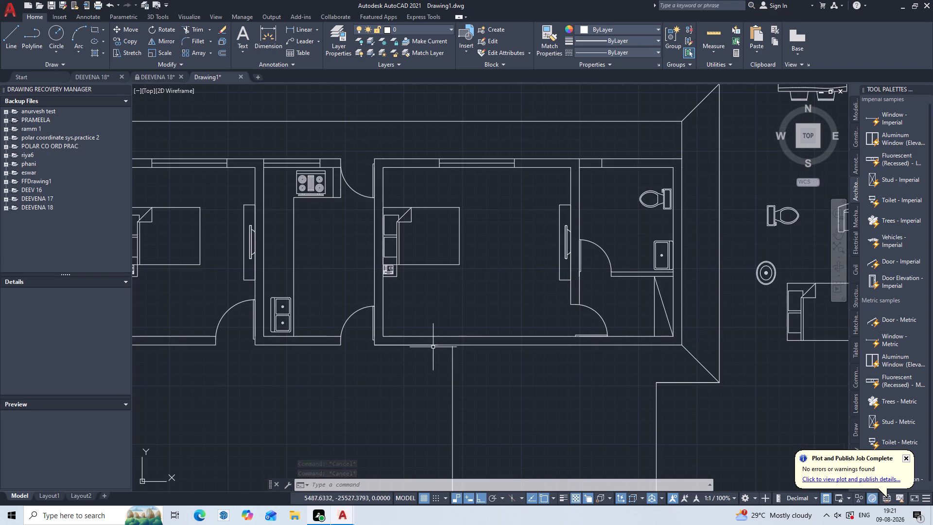
{"action": "double_click", "coordinate": [433, 345]}
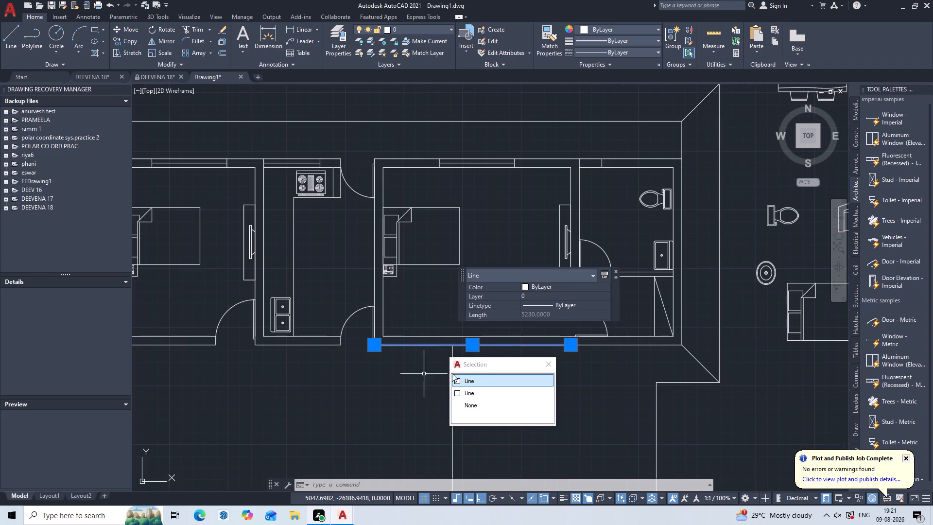
{"action": "key", "text": "Delete"}
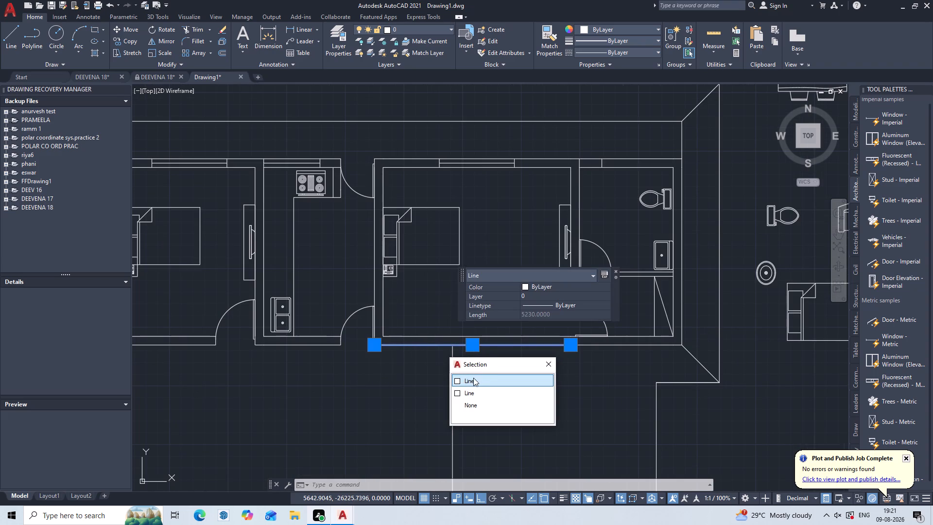
{"action": "left_click", "coordinate": [473, 379]}
{"action": "key", "text": "Delete"}
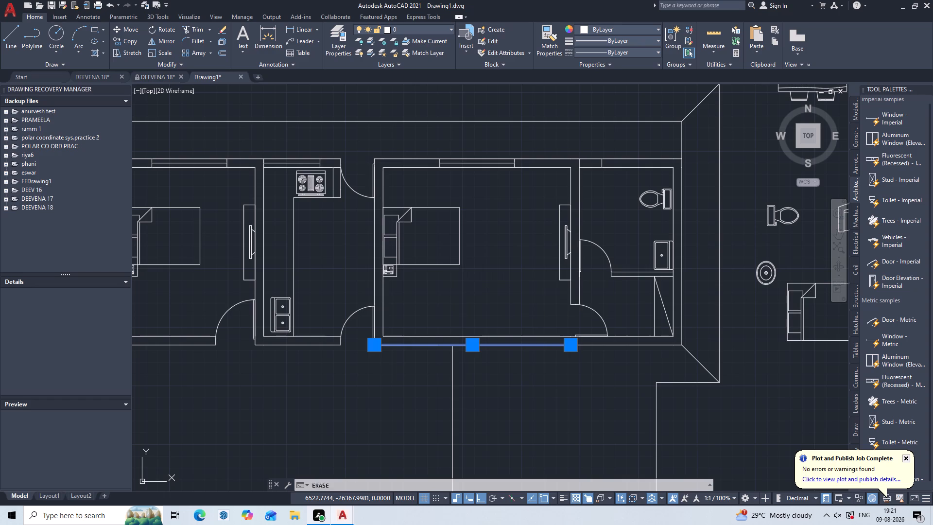
Redraw the outer line of the upper right bedroom's bottom wall across the gap left by the deleted line.
{"action": "middle_click_drag", "start_coordinate": [454, 361], "coordinate": [369, 322]}
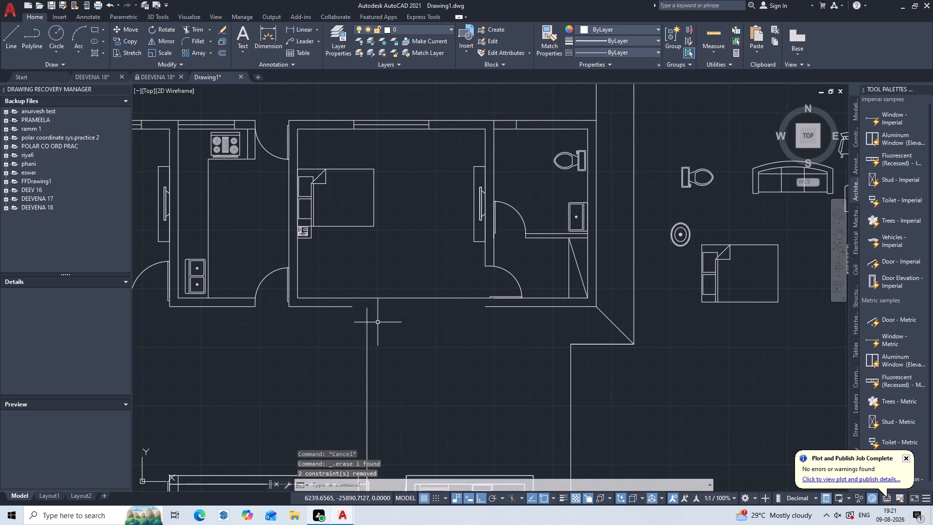
{"action": "key", "text": "l"}
{"action": "key", "text": "Return"}
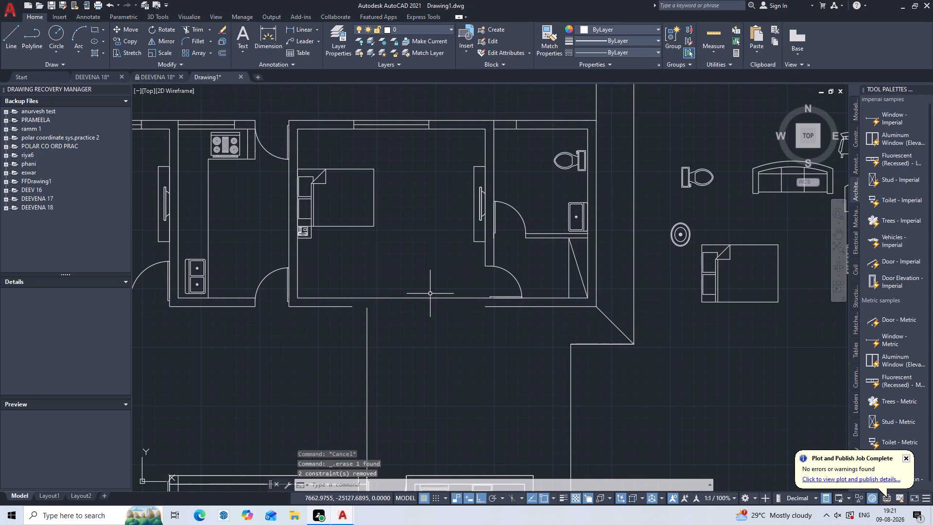
{"action": "left_click", "coordinate": [355, 305]}
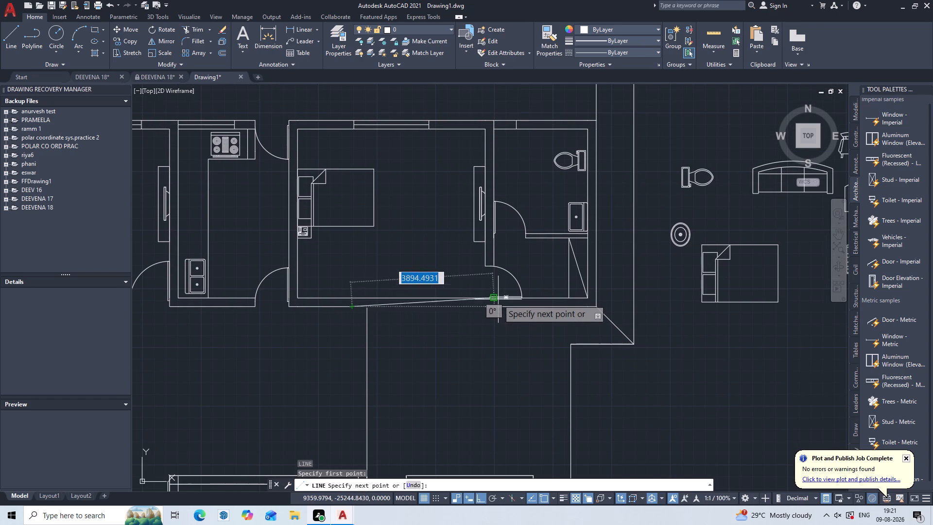
{"action": "left_click", "coordinate": [485, 306]}
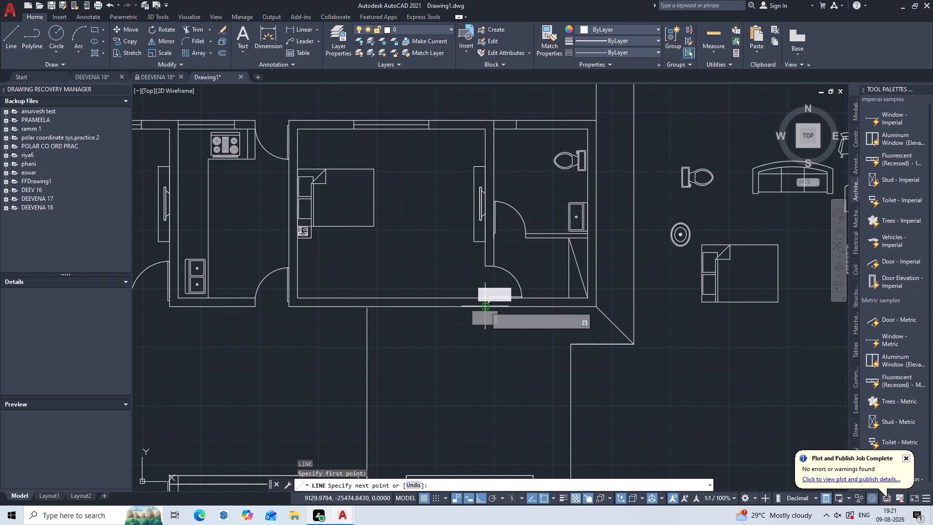
{"action": "key", "text": "Escape"}
Extend the vertical line rising from the lower right bedroom's door opening up to the upper bedroom's bottom wall.
{"action": "type", "text": "EX"}
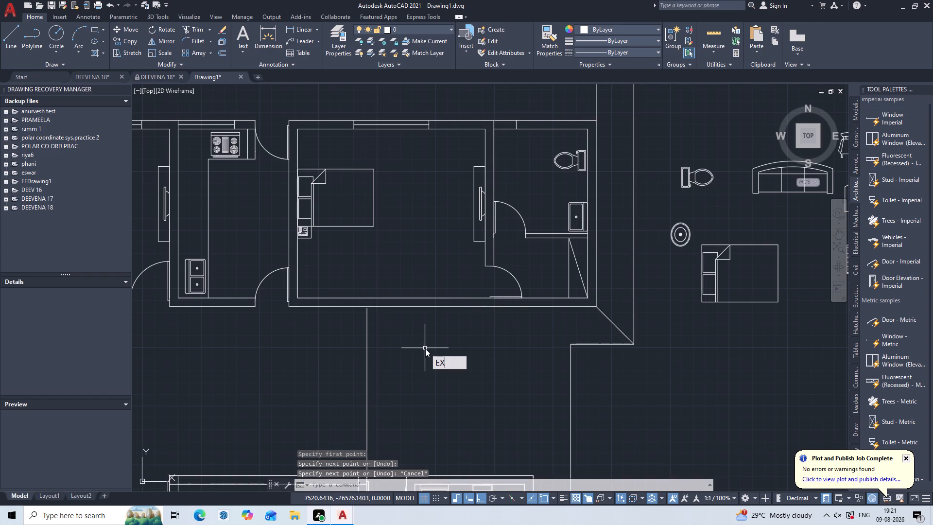
{"action": "key", "text": "Return"}
{"action": "left_click", "coordinate": [409, 348]}
{"action": "left_click", "coordinate": [362, 366]}
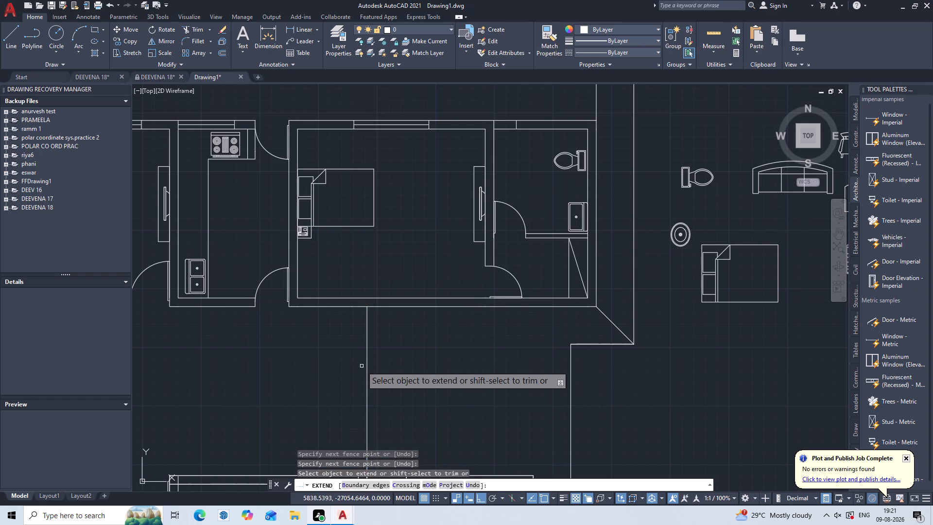
{"action": "key", "text": "Escape"}
{"action": "key", "text": "Escape"}
{"action": "key", "text": "Escape"}
{"action": "key", "text": "Escape"}
{"action": "key", "text": "Escape"}
{"action": "key", "text": "Escape"}
{"action": "key", "text": "Escape"}
{"action": "key", "text": "Escape"}
{"action": "key", "text": "Escape"}
{"action": "key", "text": "Escape"}
{"action": "key", "text": "Escape"}
{"action": "key", "text": "Escape"}
{"action": "key", "text": "Escape"}
Draw a 4730 vertical line from the bathroom-side jamb of the lower right bedroom's door to the upper bedroom's inner bottom wall line.
{"action": "scroll", "coordinate": [421, 338], "scroll_direction": "down", "scroll_amount": 1}
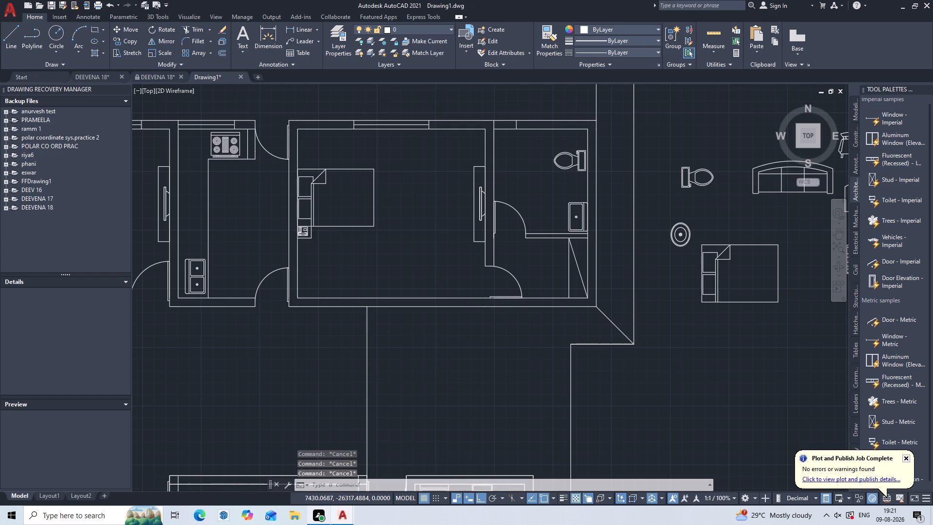
{"action": "middle_click_drag", "start_coordinate": [420, 353], "coordinate": [445, 328]}
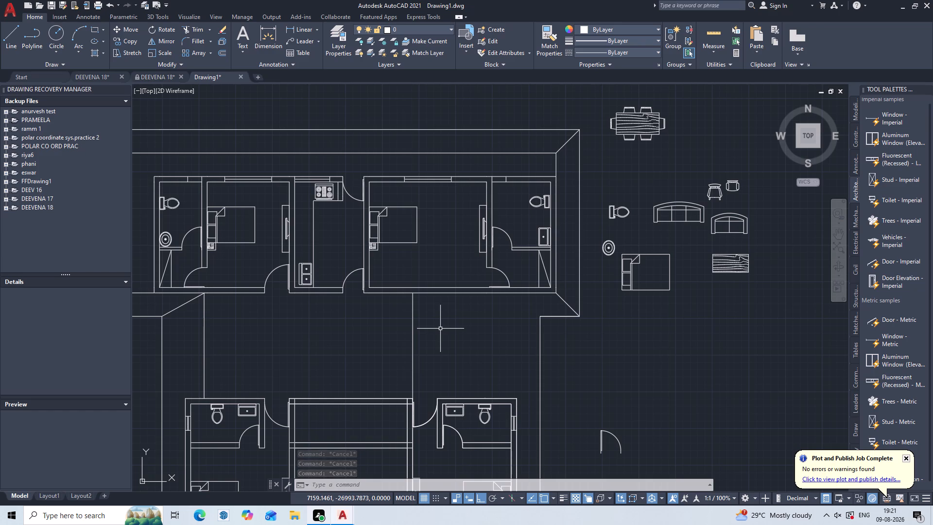
{"action": "middle_click_drag", "start_coordinate": [434, 374], "coordinate": [434, 336]}
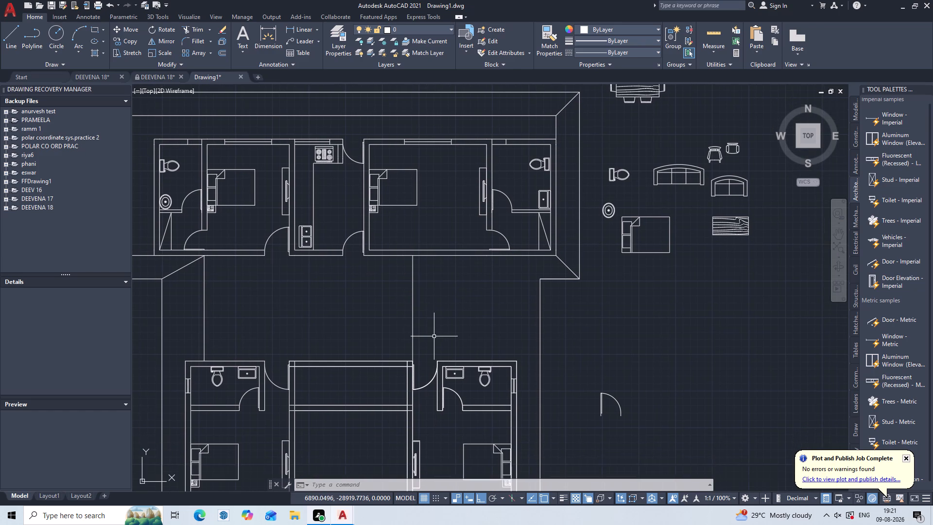
{"action": "scroll", "coordinate": [436, 372], "scroll_direction": "up", "scroll_amount": 2}
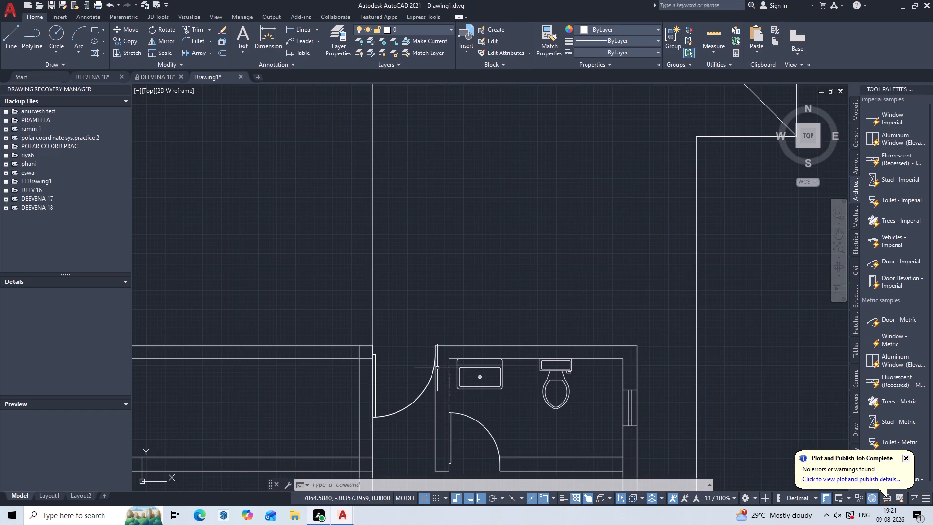
{"action": "key", "text": "l"}
{"action": "key", "text": "Return"}
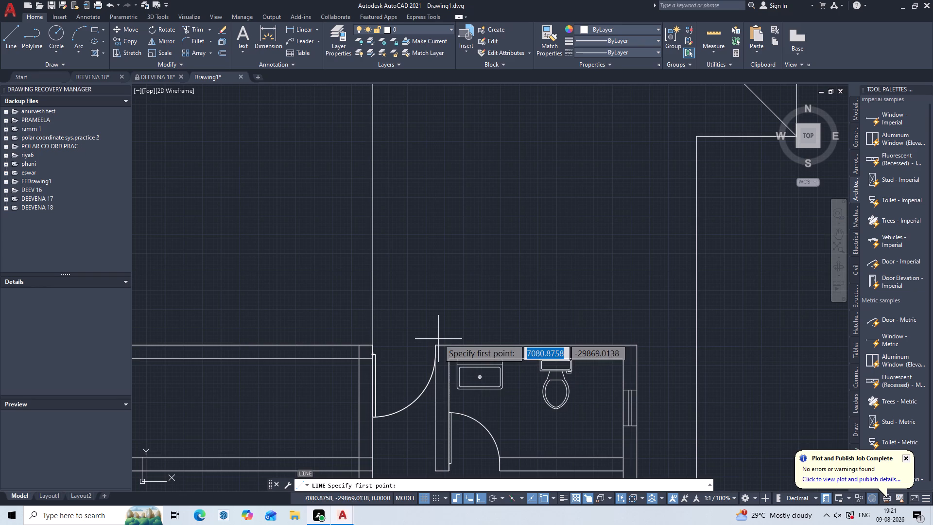
{"action": "left_click", "coordinate": [433, 343]}
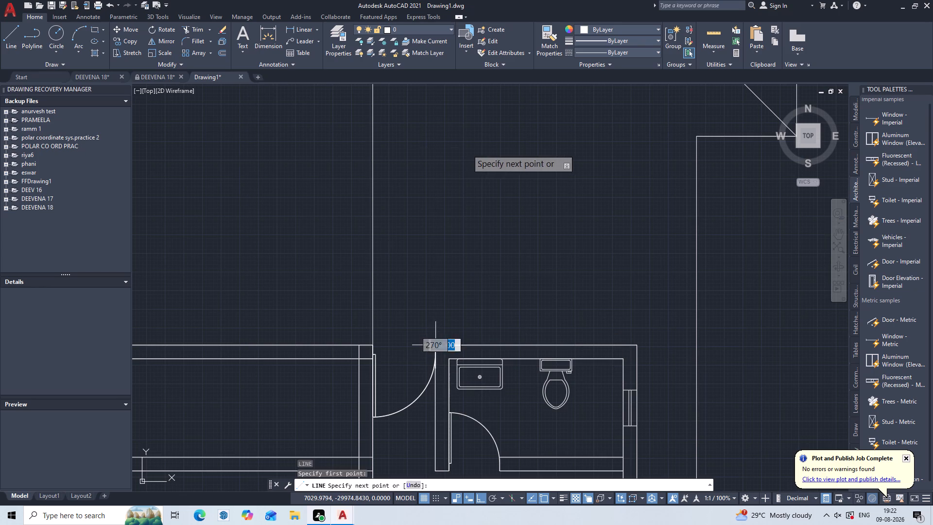
{"action": "middle_click_drag", "start_coordinate": [471, 168], "coordinate": [455, 462]}
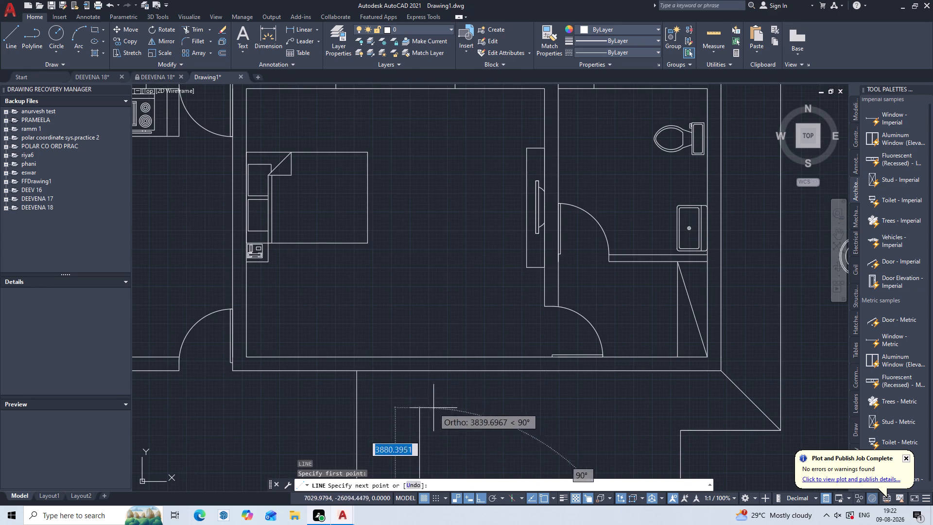
{"action": "double_click", "coordinate": [419, 356]}
{"action": "key", "text": "Escape"}
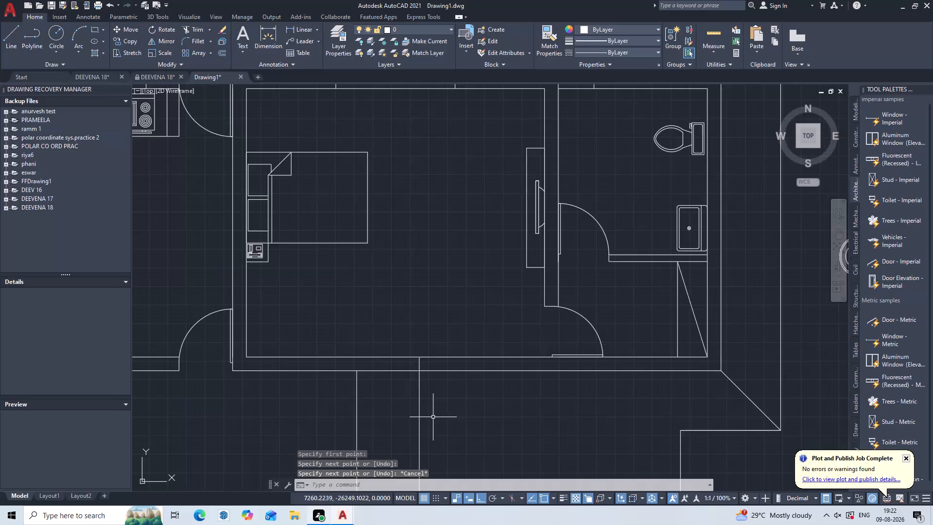
Flip the spare door block beside the plan so that its hinge is set to Right.
{"action": "scroll", "coordinate": [413, 322], "scroll_direction": "down", "scroll_amount": 3}
{"action": "middle_click_drag", "start_coordinate": [436, 320], "coordinate": [421, 220]}
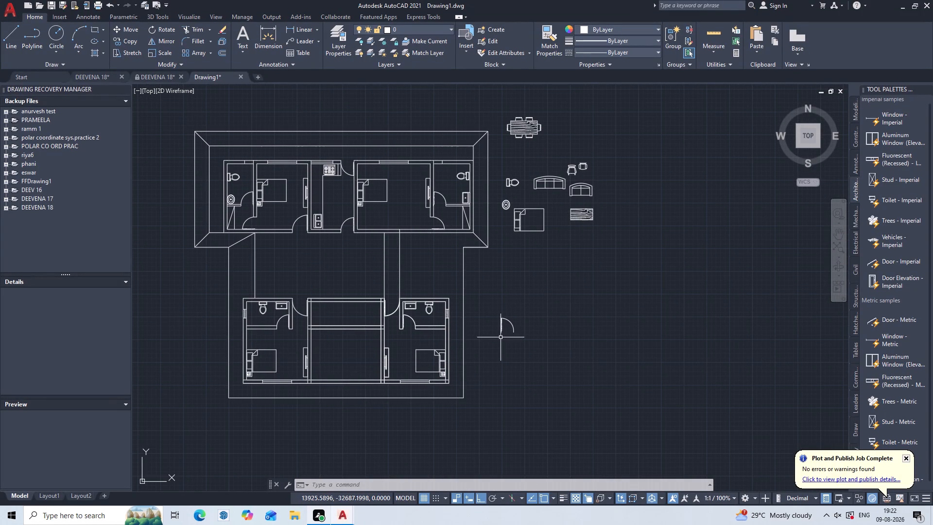
{"action": "scroll", "coordinate": [500, 332], "scroll_direction": "up", "scroll_amount": 3}
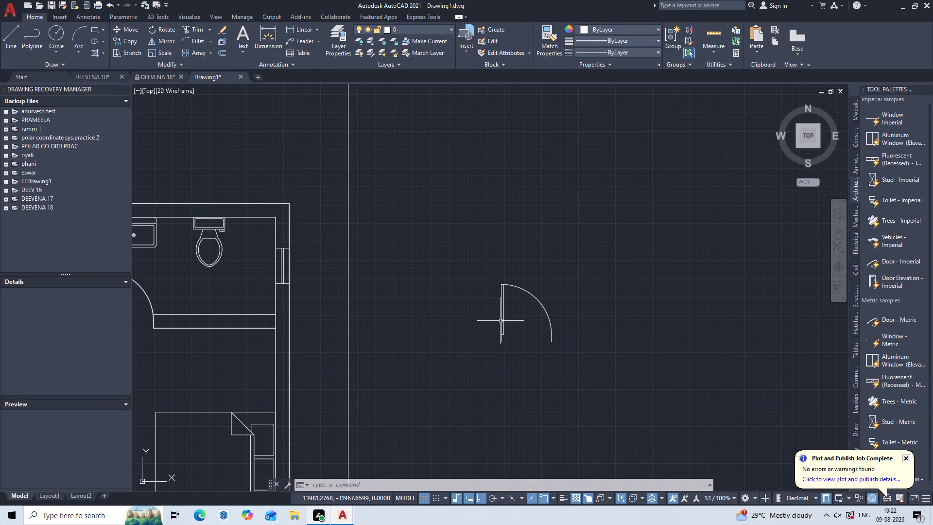
{"action": "double_click", "coordinate": [501, 321]}
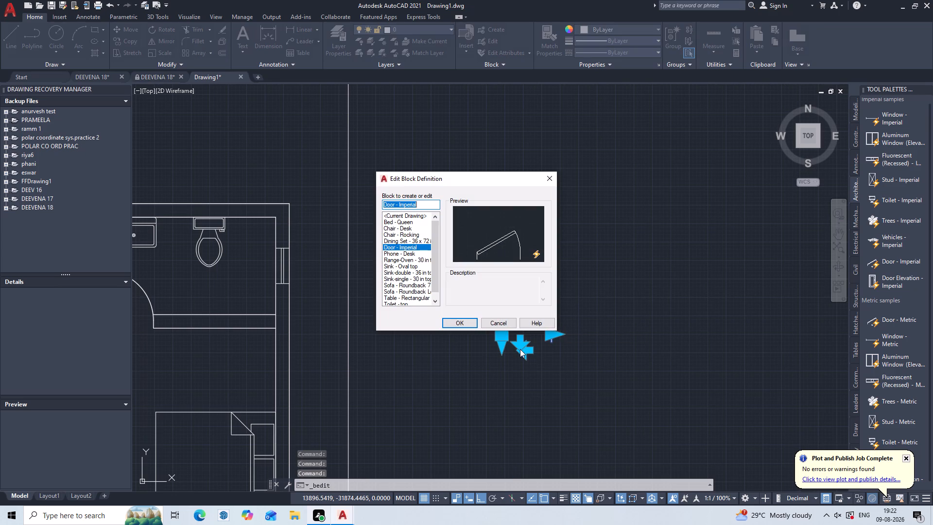
{"action": "left_click", "coordinate": [543, 178]}
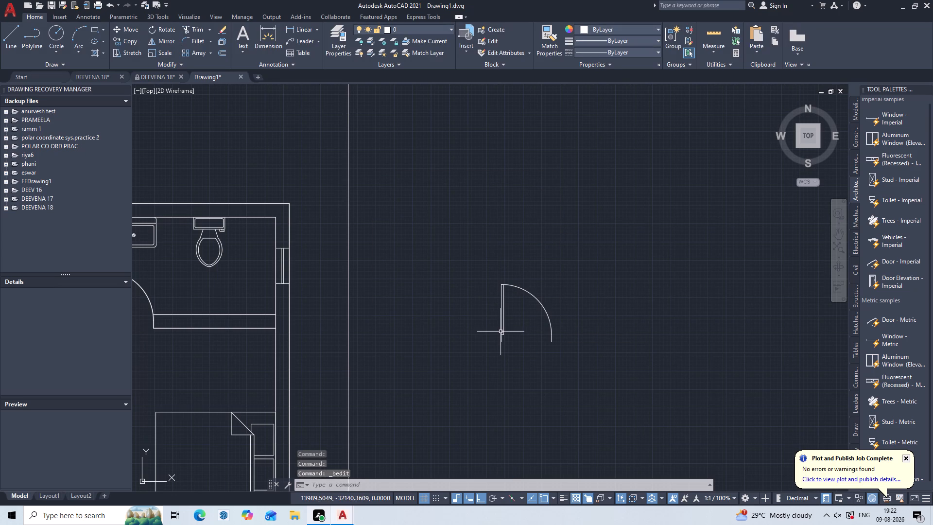
{"action": "left_click", "coordinate": [501, 332]}
{"action": "left_click", "coordinate": [525, 351]}
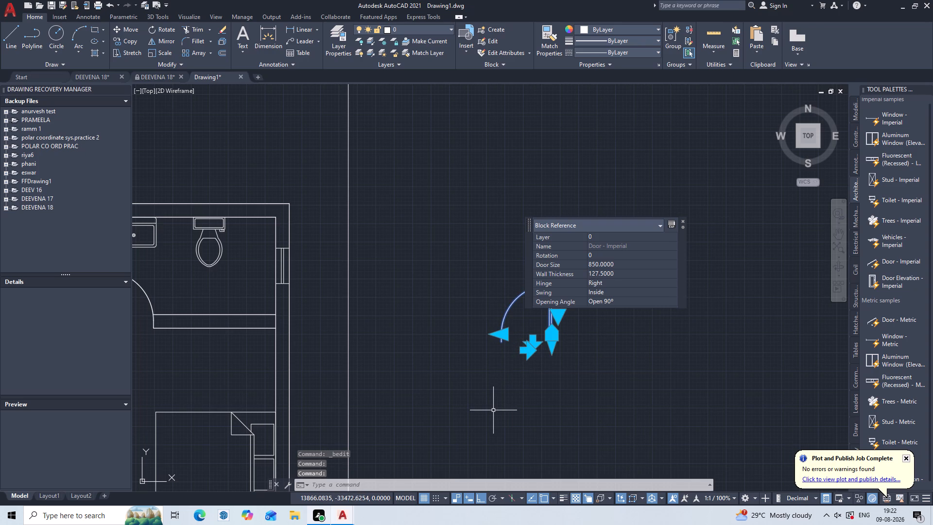
Move the spare door by its lower hinge-side end to where the new vertical line meets the upper bedroom's outer bottom wall line.
{"action": "key", "text": "m"}
{"action": "key", "text": "Return"}
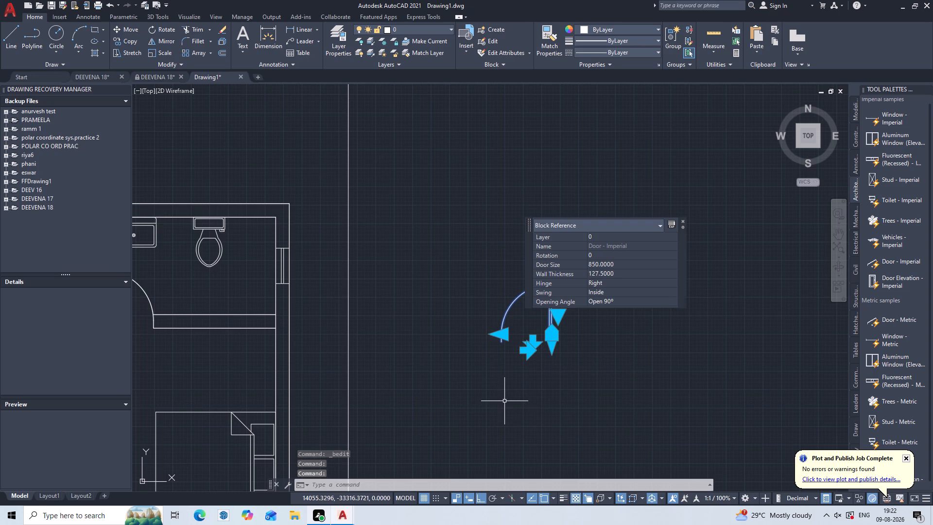
{"action": "left_click", "coordinate": [552, 343]}
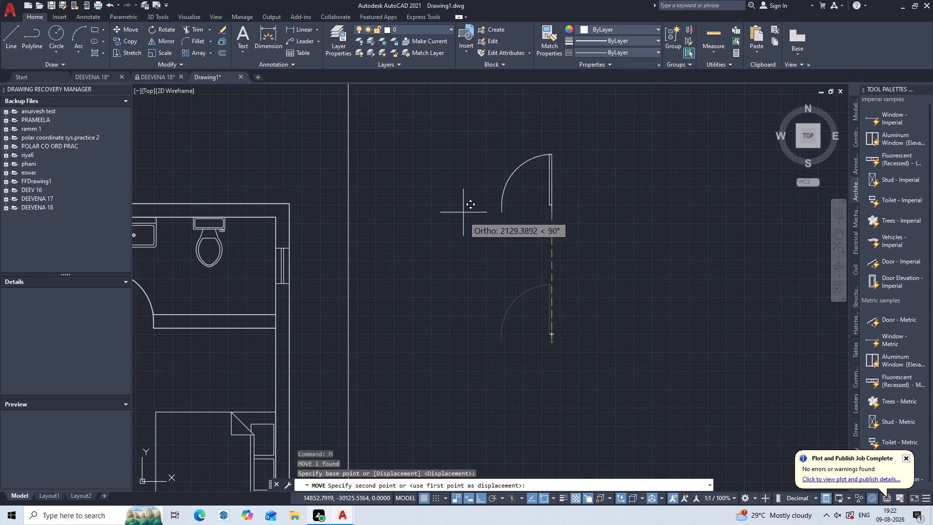
{"action": "key", "text": "F8"}
{"action": "middle_click_drag", "start_coordinate": [447, 192], "coordinate": [459, 208]}
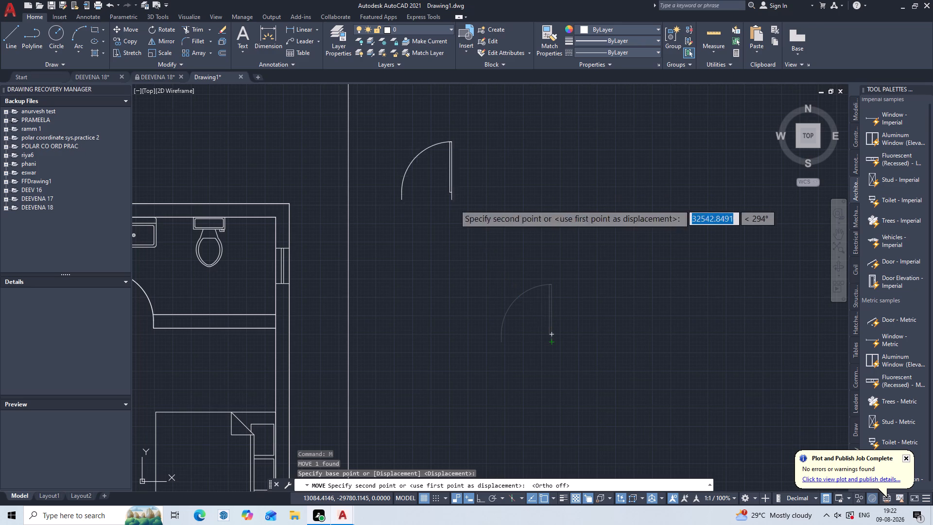
{"action": "middle_click_drag", "start_coordinate": [459, 208], "coordinate": [553, 365]}
{"action": "middle_click_drag", "start_coordinate": [408, 242], "coordinate": [591, 446]}
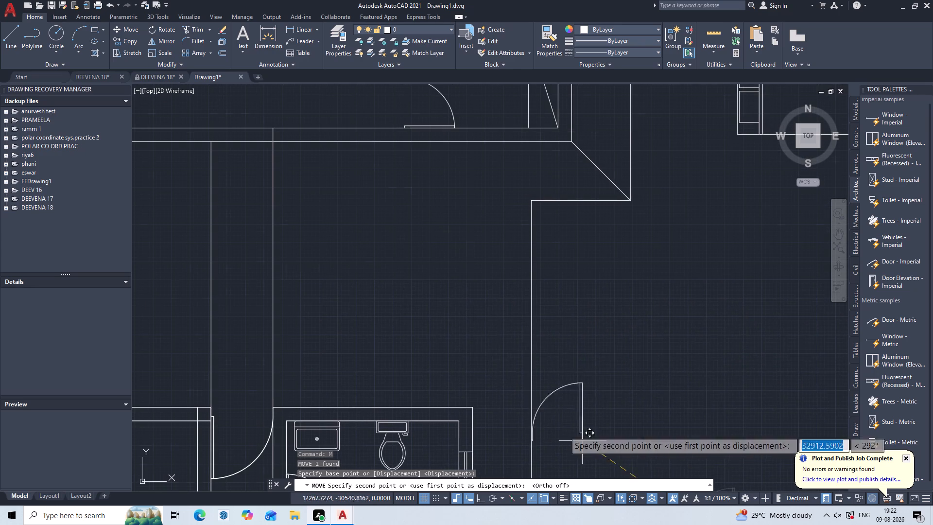
{"action": "scroll", "coordinate": [351, 265], "scroll_direction": "down", "scroll_amount": 2}
{"action": "middle_click_drag", "start_coordinate": [351, 265], "coordinate": [400, 294]}
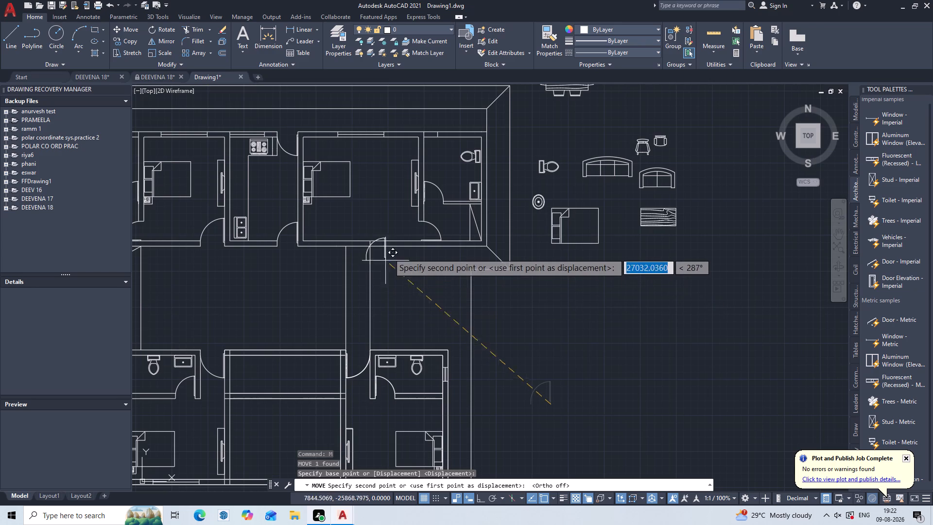
{"action": "scroll", "coordinate": [386, 227], "scroll_direction": "up", "scroll_amount": 1}
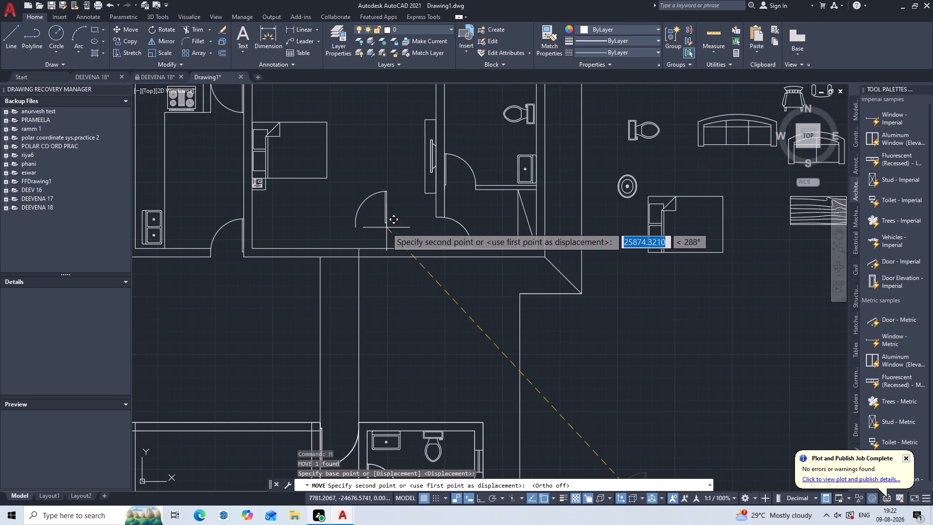
{"action": "scroll", "coordinate": [352, 257], "scroll_direction": "up", "scroll_amount": 3}
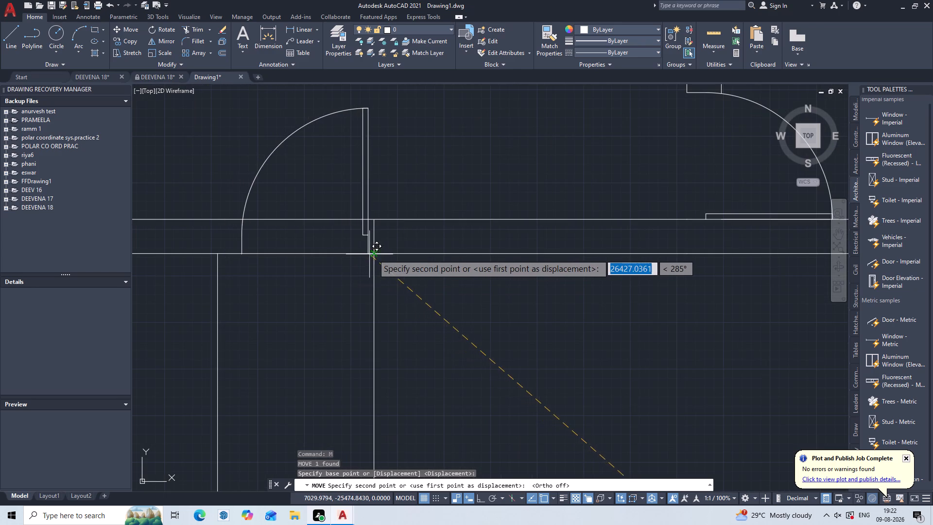
{"action": "left_click", "coordinate": [373, 254]}
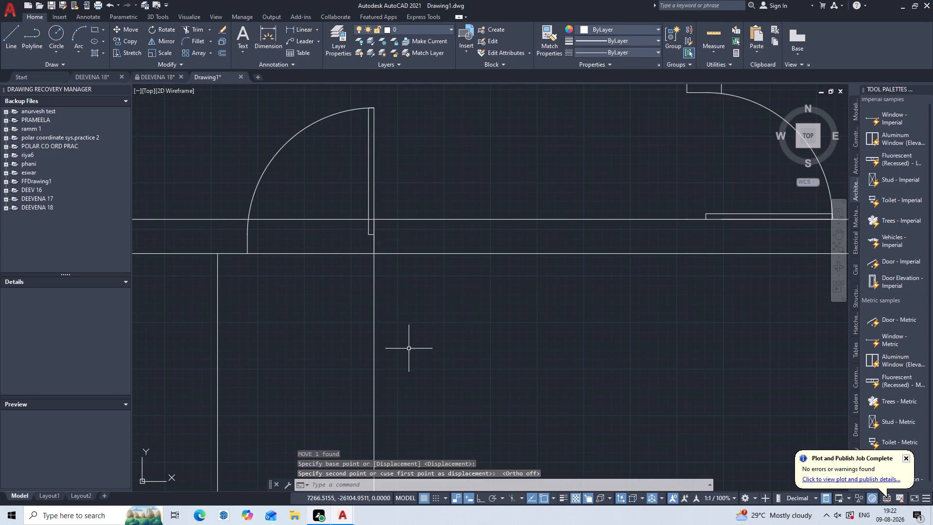
Scale the upper right bedroom's new door by reference about its lower hinge-side end, taking its width as reference and 1050 as new length.
{"action": "middle_click_drag", "start_coordinate": [336, 277], "coordinate": [401, 302]}
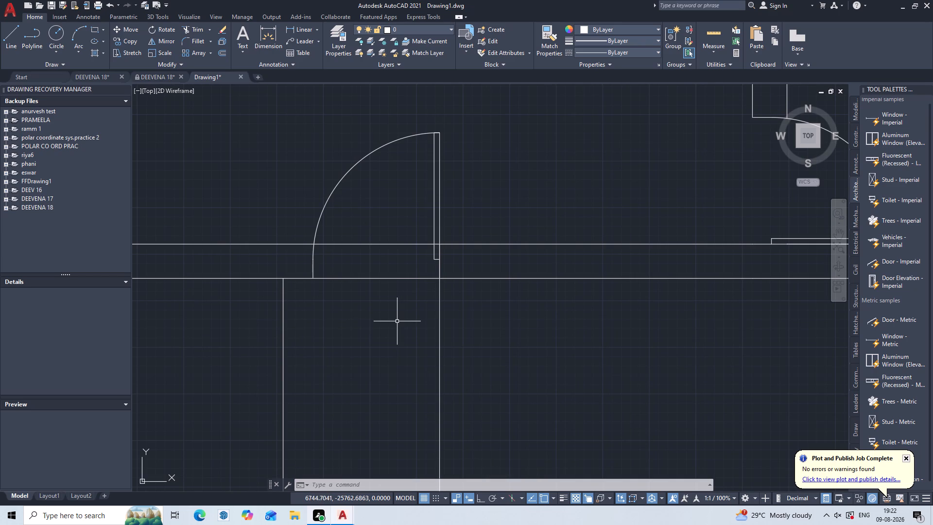
{"action": "double_click", "coordinate": [487, 99]}
{"action": "double_click", "coordinate": [468, 108]}
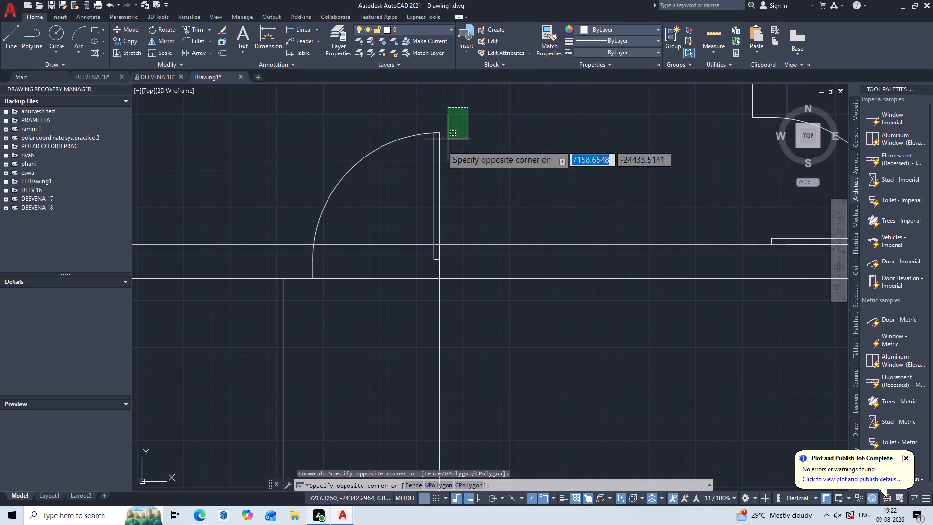
{"action": "left_click", "coordinate": [424, 162]}
{"action": "key", "text": "s"}
{"action": "key", "text": "c"}
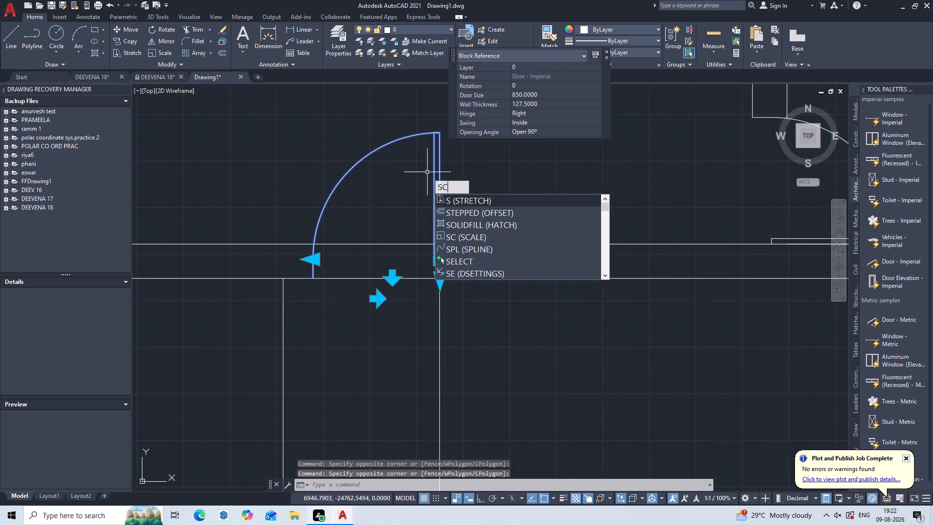
{"action": "key", "text": "Return"}
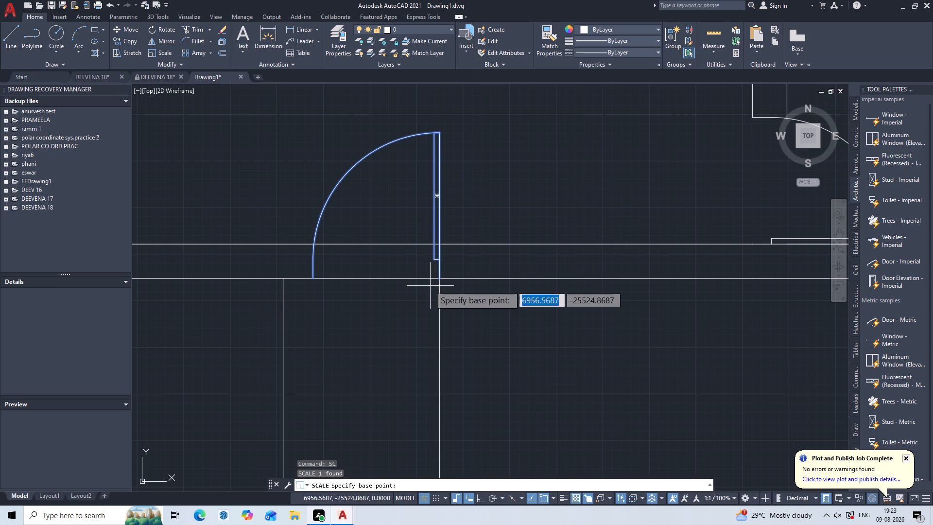
{"action": "left_click", "coordinate": [439, 279]}
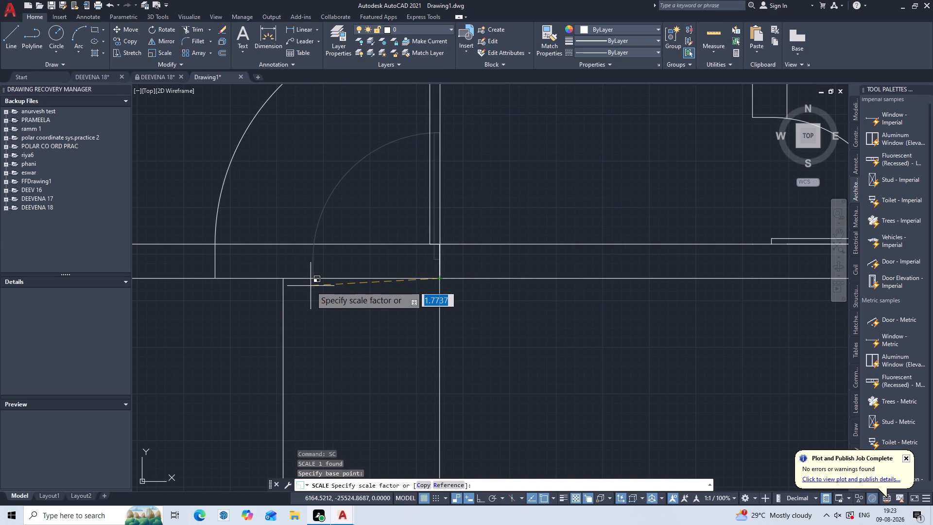
{"action": "key", "text": "r"}
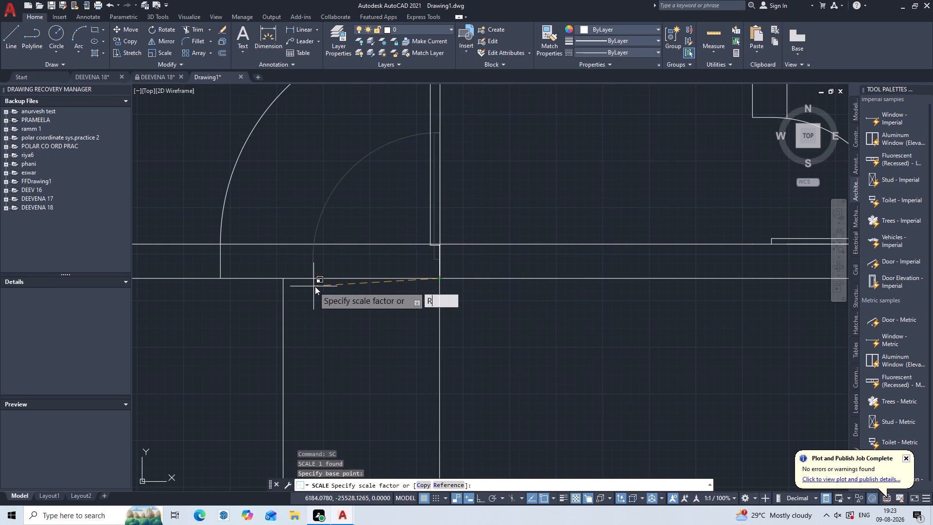
{"action": "key", "text": "Return"}
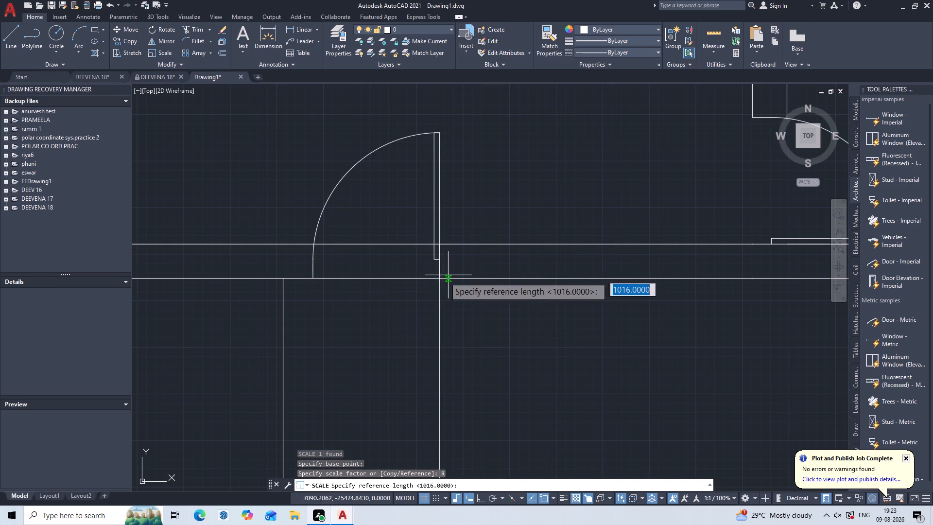
{"action": "double_click", "coordinate": [443, 277]}
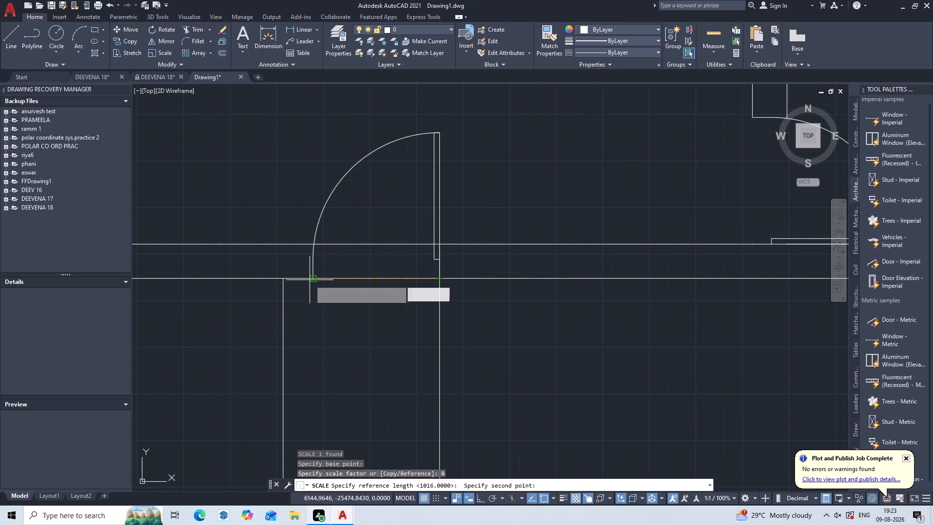
{"action": "double_click", "coordinate": [313, 281]}
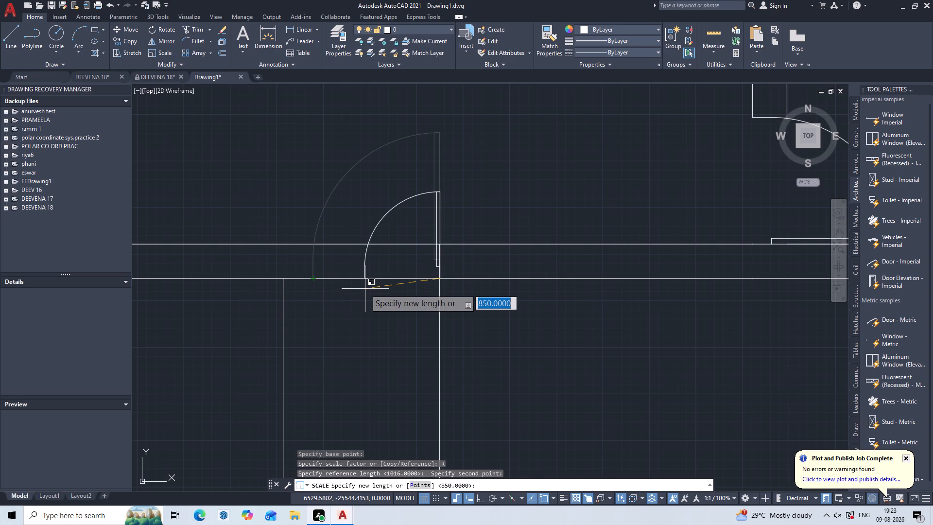
{"action": "type", "text": "10"}
{"action": "key", "text": "5"}
{"action": "key", "text": "0"}
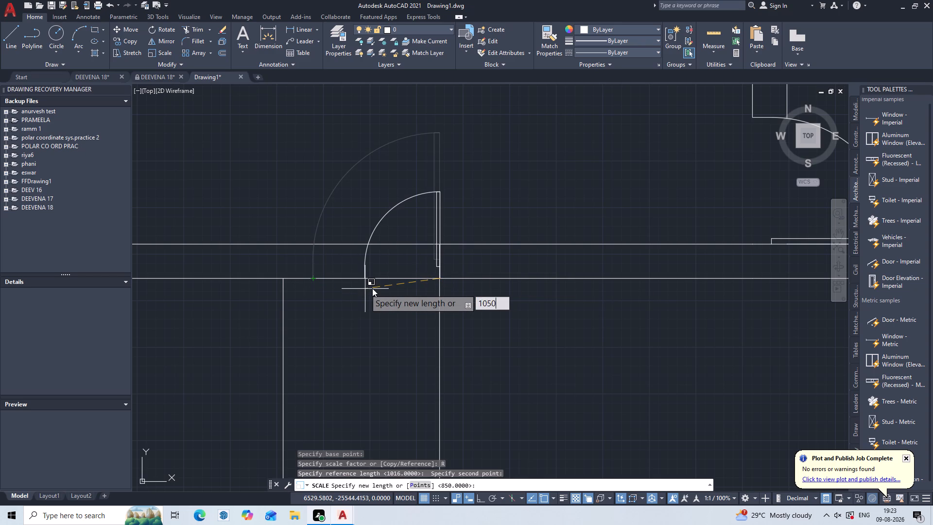
{"action": "key", "text": "Return"}
{"action": "key", "text": "Escape"}
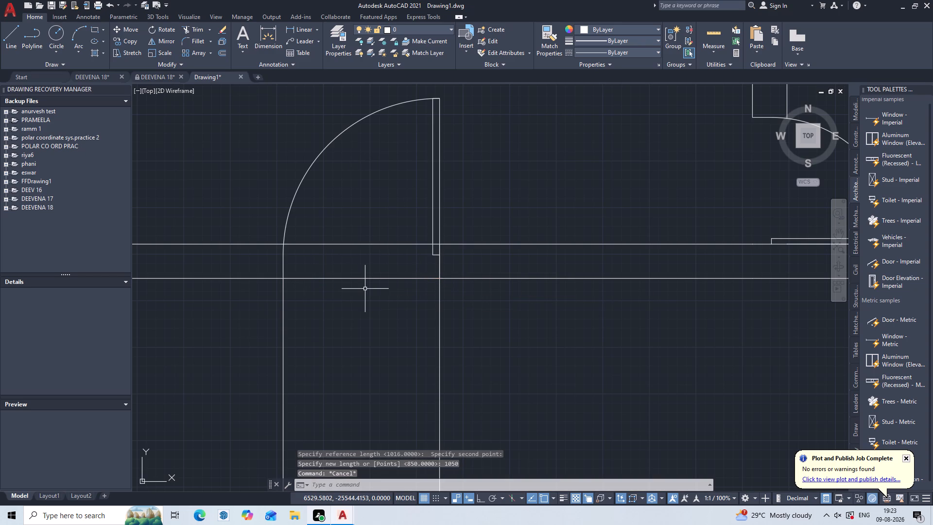
{"action": "key", "text": "Escape"}
{"action": "key", "text": "Escape"}
{"action": "key", "text": "Escape"}
{"action": "key", "text": "Escape"}
{"action": "key", "text": "Escape"}
Trim the inner and outer bottom wall lines of the upper right bedroom across the new door opening.
{"action": "scroll", "coordinate": [439, 258], "scroll_direction": "up", "scroll_amount": 1}
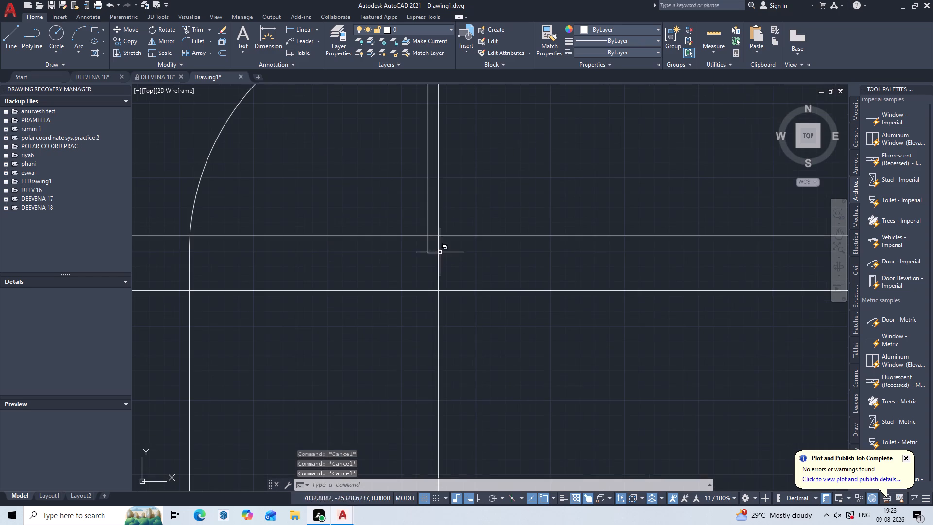
{"action": "scroll", "coordinate": [434, 246], "scroll_direction": "up", "scroll_amount": 3}
{"action": "type", "text": "TR"}
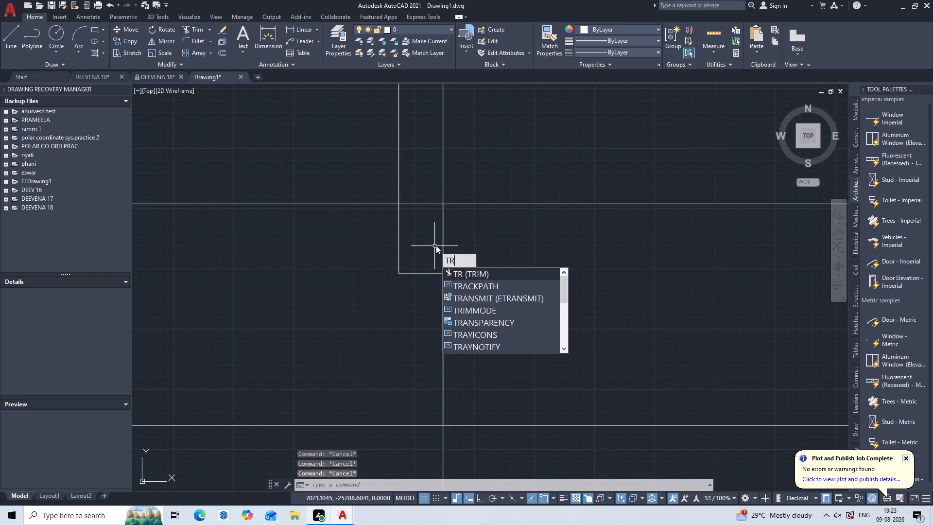
{"action": "key", "text": "Return"}
{"action": "left_click", "coordinate": [417, 204]}
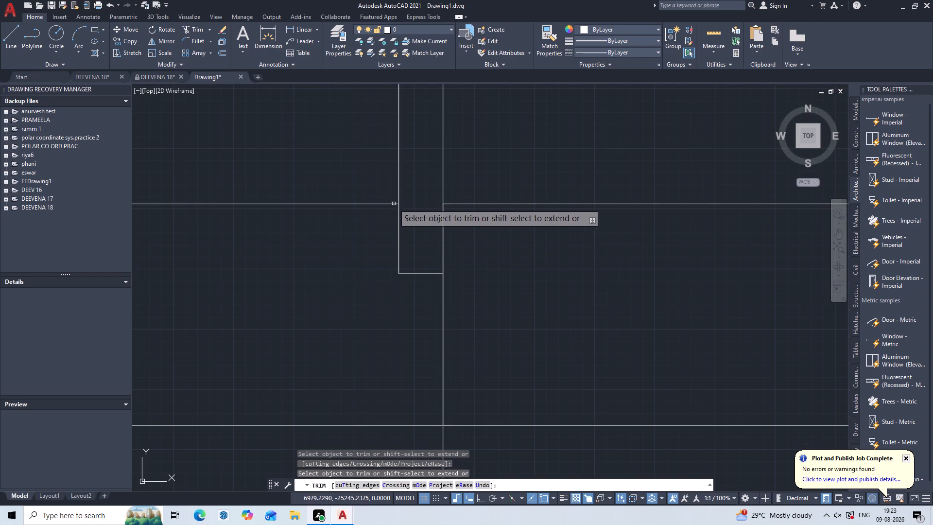
{"action": "double_click", "coordinate": [391, 203]}
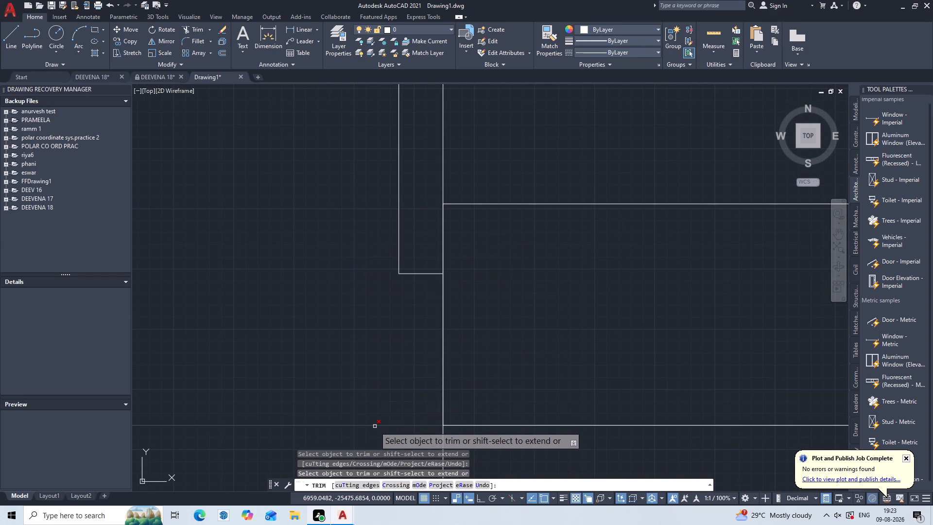
{"action": "double_click", "coordinate": [375, 426]}
{"action": "key", "text": "Escape"}
{"action": "key", "text": "Escape"}
{"action": "key", "text": "Escape"}
{"action": "key", "text": "Escape"}
{"action": "key", "text": "Escape"}
{"action": "key", "text": "Escape"}
{"action": "key", "text": "Escape"}
{"action": "key", "text": "Escape"}
{"action": "key", "text": "Escape"}
{"action": "key", "text": "Escape"}
{"action": "key", "text": "Escape"}
{"action": "key", "text": "Escape"}
{"action": "key", "text": "Escape"}
{"action": "key", "text": "Escape"}
{"action": "key", "text": "Escape"}
{"action": "key", "text": "Escape"}
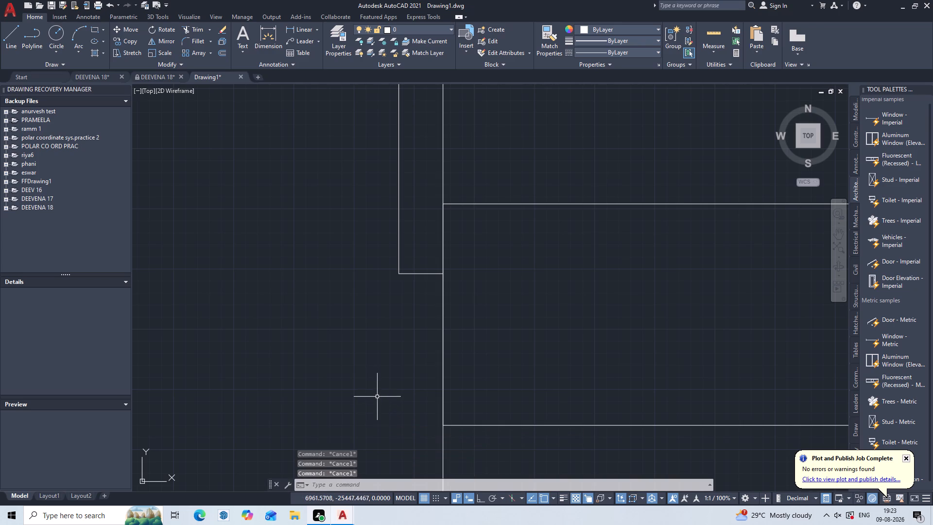
Draw a 400 horizontal line from the end of the outer bottom wall line to the new door opening's latch-side jamb line.
{"action": "scroll", "coordinate": [377, 394], "scroll_direction": "down", "scroll_amount": 5}
{"action": "middle_click_drag", "start_coordinate": [357, 394], "coordinate": [493, 285]}
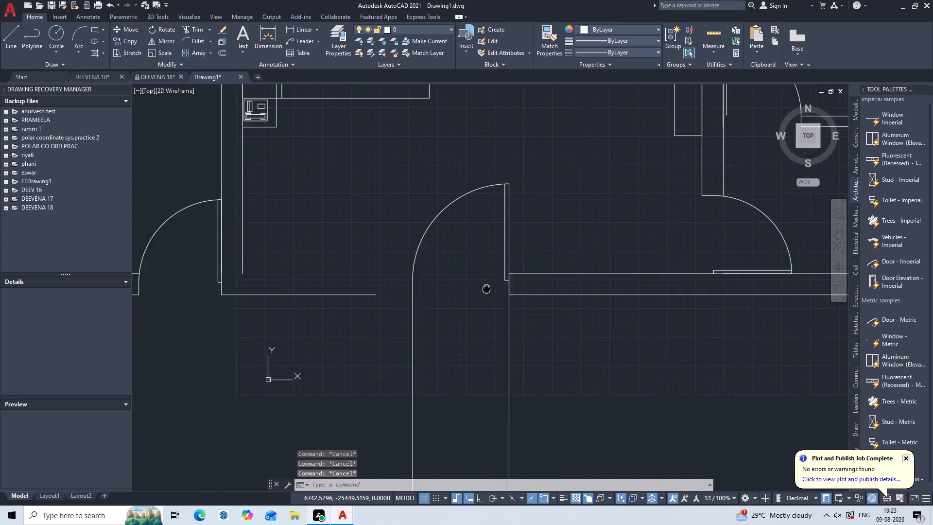
{"action": "middle_click_drag", "start_coordinate": [493, 285], "coordinate": [500, 280]}
{"action": "key", "text": "l"}
{"action": "key", "text": "Return"}
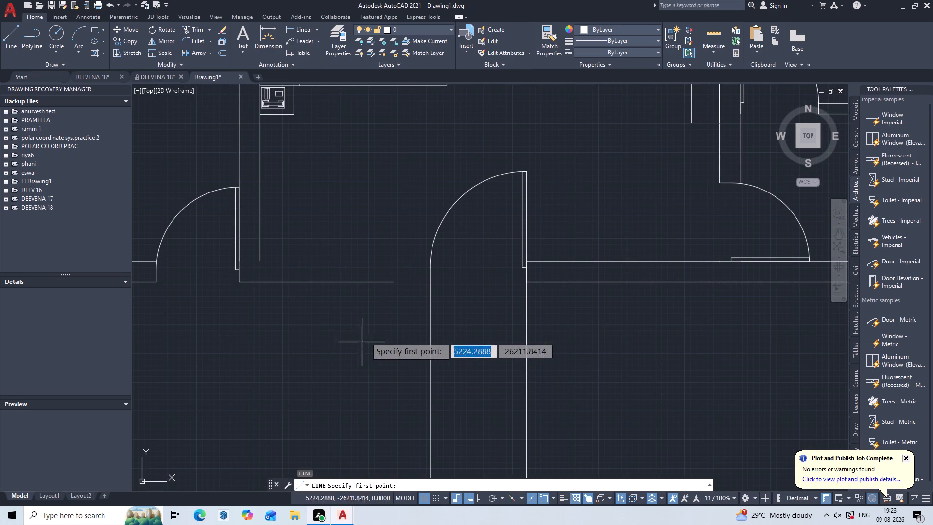
{"action": "double_click", "coordinate": [394, 282]}
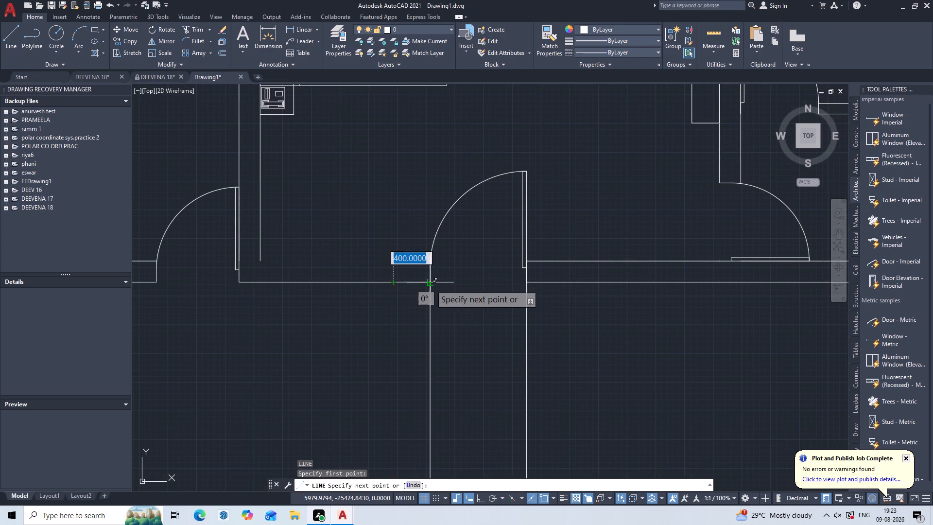
{"action": "left_click", "coordinate": [431, 285]}
{"action": "key", "text": "Escape"}
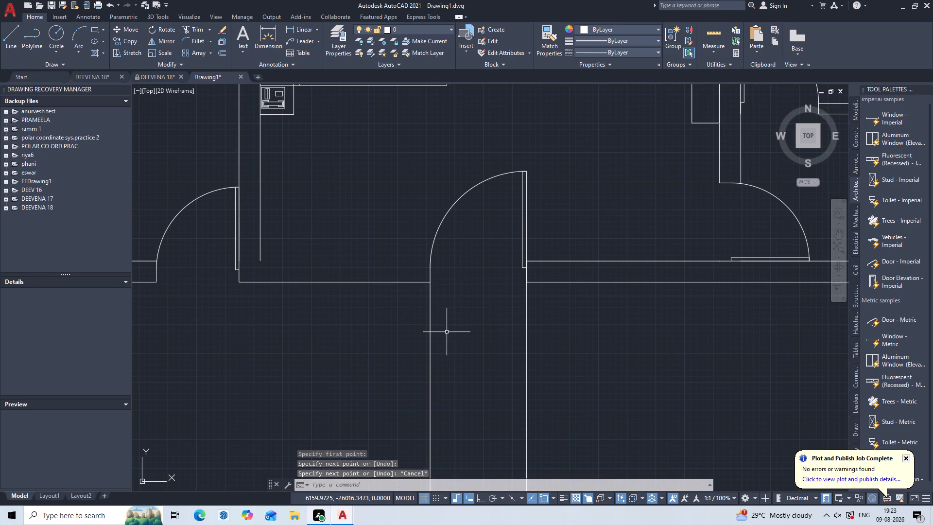
{"action": "key", "text": "Escape"}
Delete the two vertical guide lines running between the upper and lower right bedrooms' door openings.
{"action": "scroll", "coordinate": [458, 323], "scroll_direction": "down", "scroll_amount": 2}
{"action": "middle_click_drag", "start_coordinate": [466, 382], "coordinate": [482, 295]}
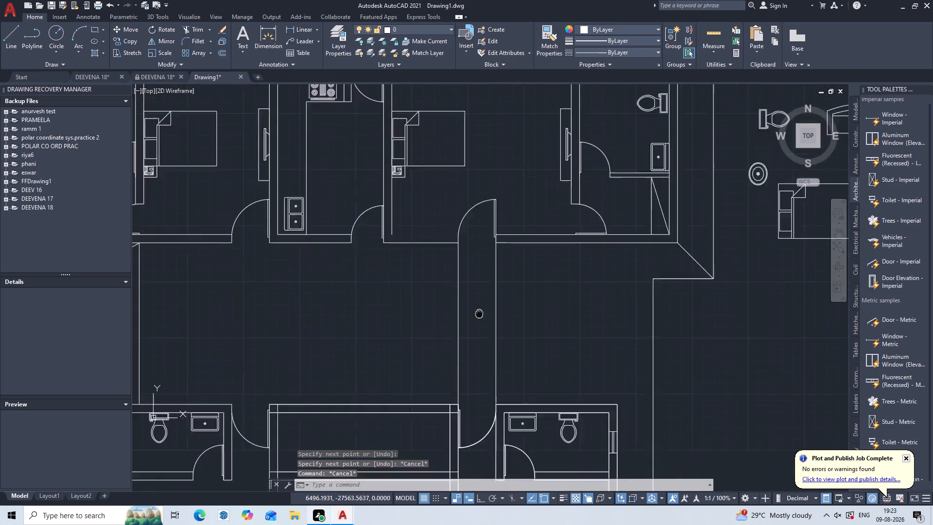
{"action": "middle_click_drag", "start_coordinate": [482, 295], "coordinate": [491, 268]}
{"action": "left_click", "coordinate": [528, 259]}
{"action": "left_click_drag", "start_coordinate": [528, 259], "coordinate": [522, 257]}
{"action": "double_click", "coordinate": [462, 281]}
{"action": "key", "text": "Delete"}
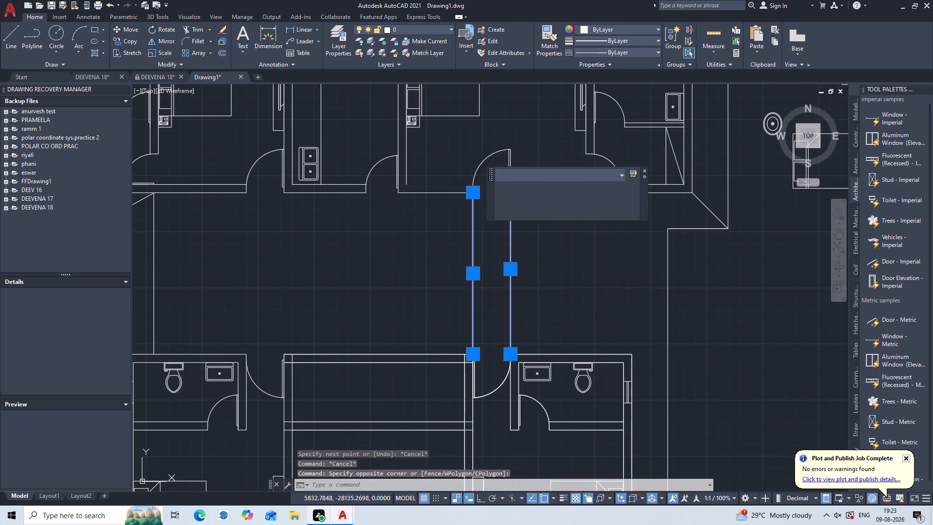
{"action": "scroll", "coordinate": [473, 294], "scroll_direction": "down", "scroll_amount": 1}
{"action": "middle_click_drag", "start_coordinate": [476, 295], "coordinate": [480, 295]}
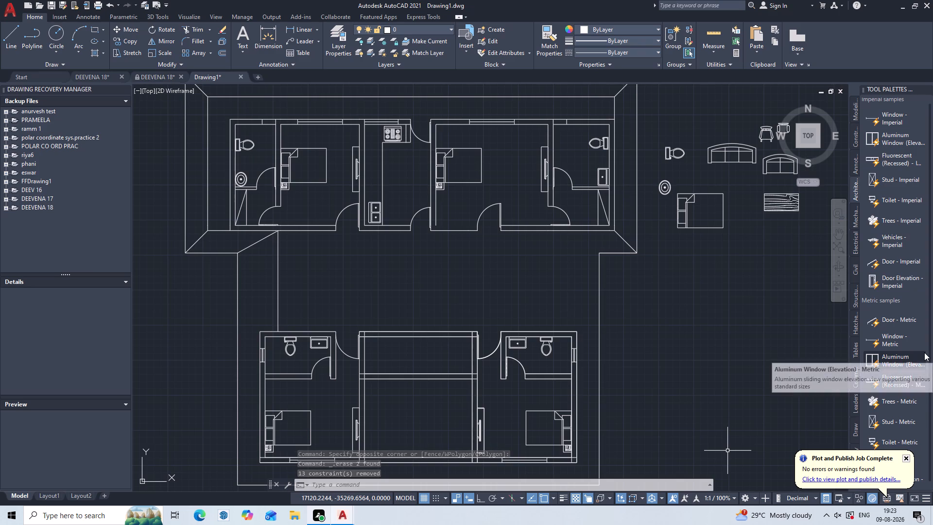
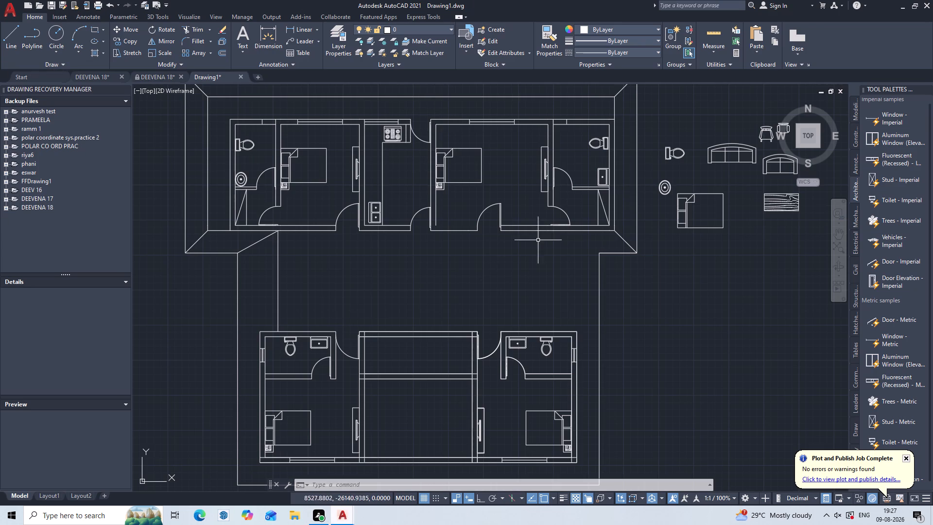
Measure the horizontal distance from the left outer boundary line to the vertical line linking the two blocks on the left side.
{"action": "middle_click_drag", "start_coordinate": [448, 271], "coordinate": [470, 210]}
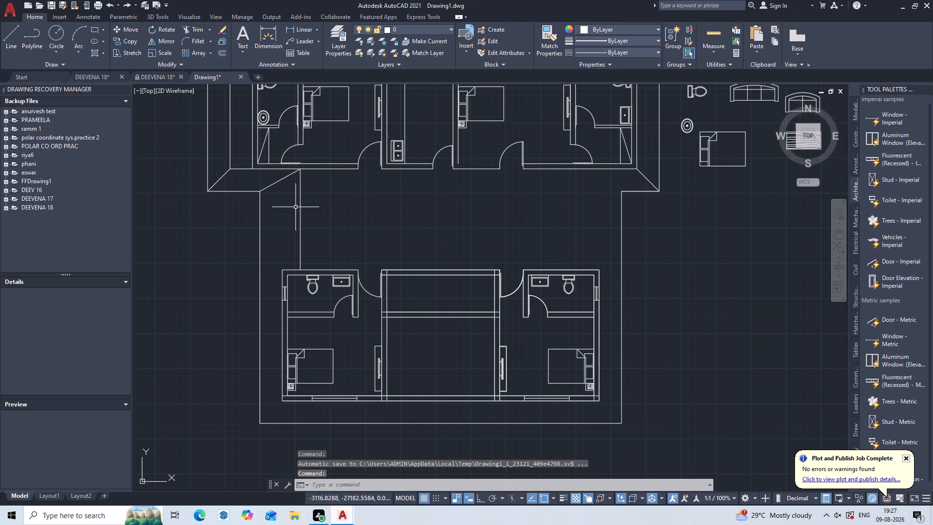
{"action": "middle_click_drag", "start_coordinate": [285, 218], "coordinate": [383, 249]}
{"action": "scroll", "coordinate": [380, 232], "scroll_direction": "up", "scroll_amount": 1}
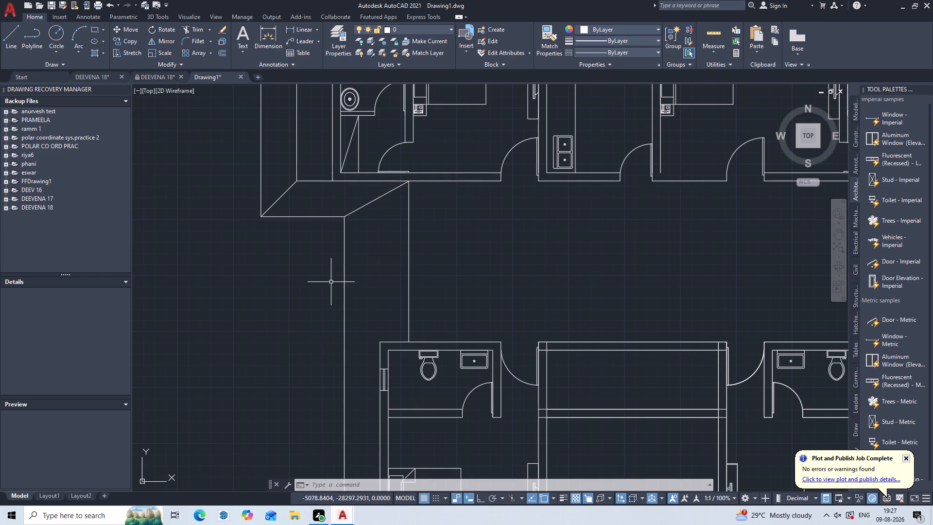
{"action": "type", "text": "DLI"}
{"action": "key", "text": "Return"}
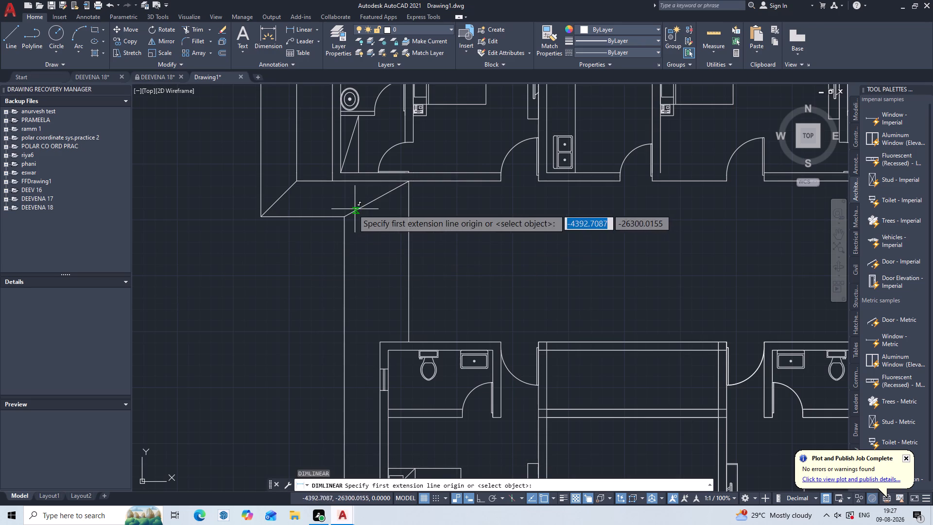
{"action": "left_click", "coordinate": [340, 216]}
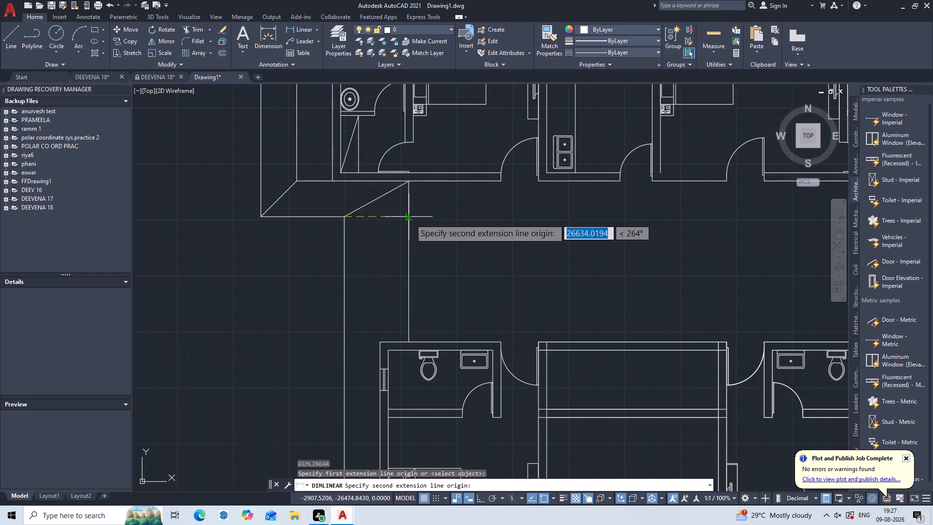
{"action": "double_click", "coordinate": [410, 219]}
{"action": "scroll", "coordinate": [387, 231], "scroll_direction": "up", "scroll_amount": 6}
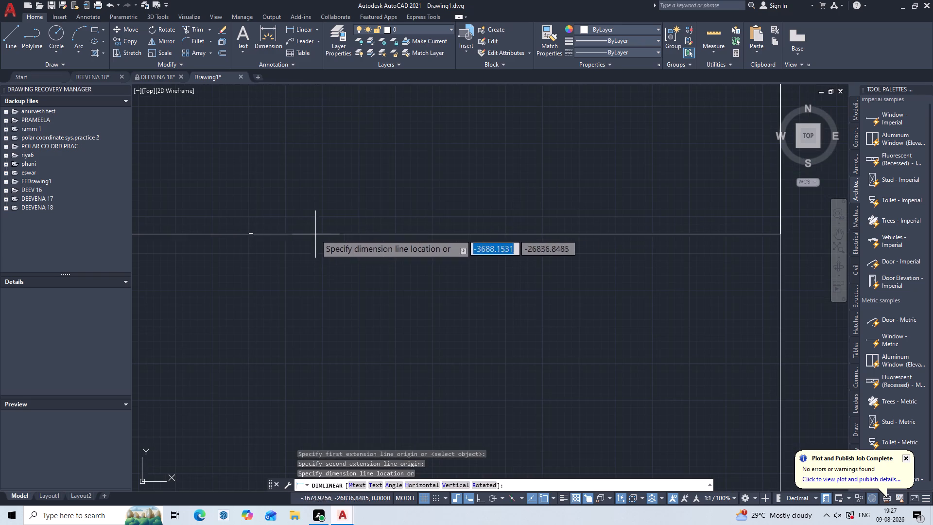
{"action": "scroll", "coordinate": [267, 240], "scroll_direction": "up", "scroll_amount": 3}
{"action": "middle_click_drag", "start_coordinate": [237, 242], "coordinate": [325, 289]}
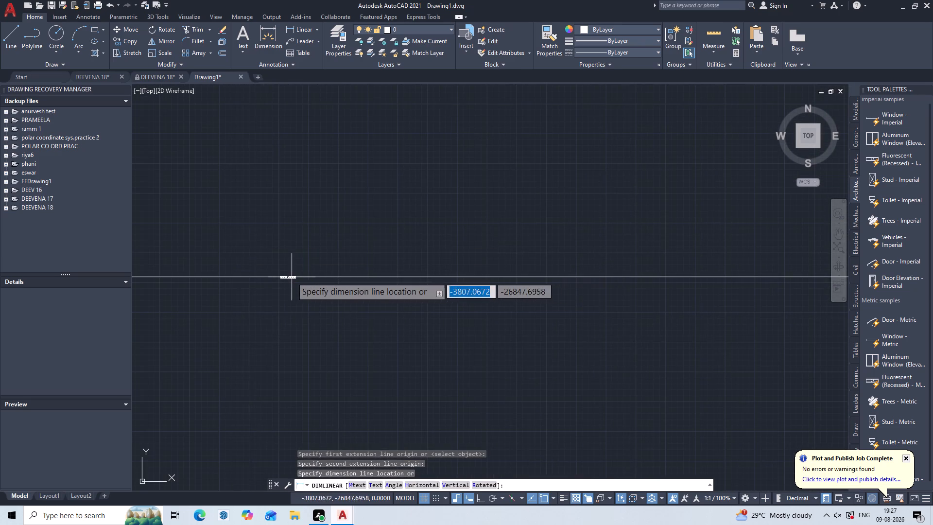
{"action": "scroll", "coordinate": [292, 277], "scroll_direction": "up", "scroll_amount": 5}
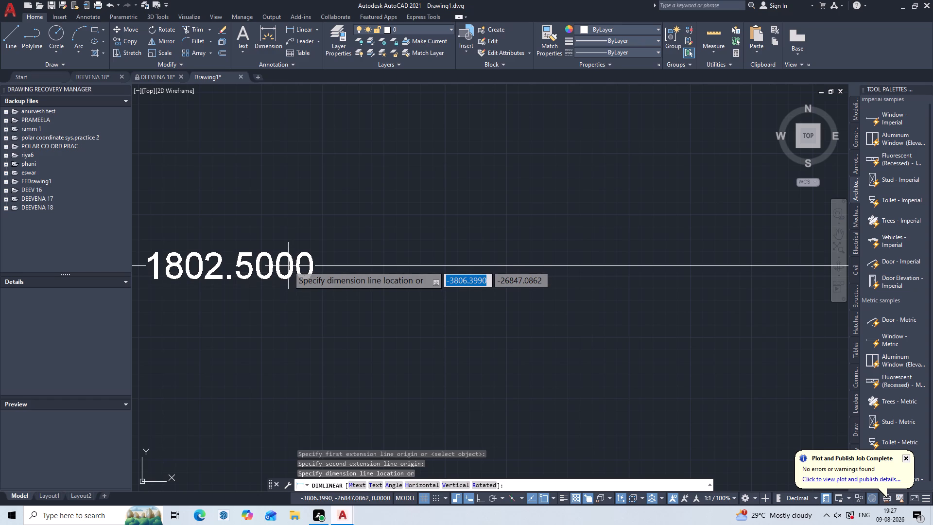
{"action": "key", "text": "Escape"}
Offset the right vertical outer boundary line 1802.5 inward, towards the space between the two blocks.
{"action": "scroll", "coordinate": [341, 264], "scroll_direction": "down", "scroll_amount": 7}
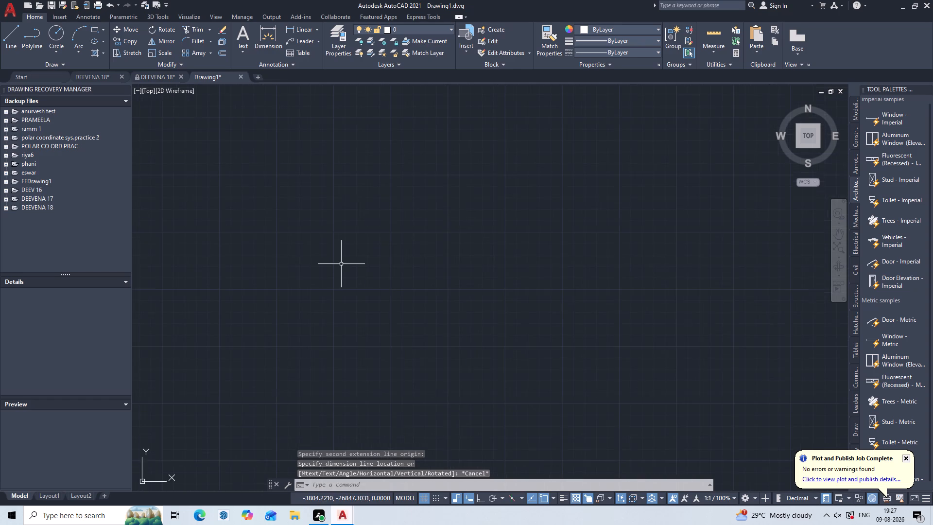
{"action": "scroll", "coordinate": [341, 264], "scroll_direction": "down", "scroll_amount": 9}
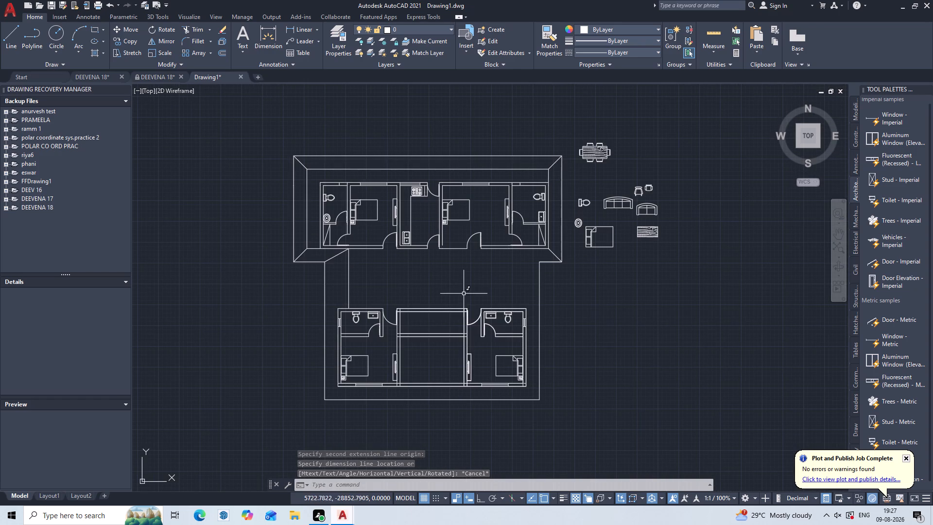
{"action": "scroll", "coordinate": [542, 289], "scroll_direction": "up", "scroll_amount": 2}
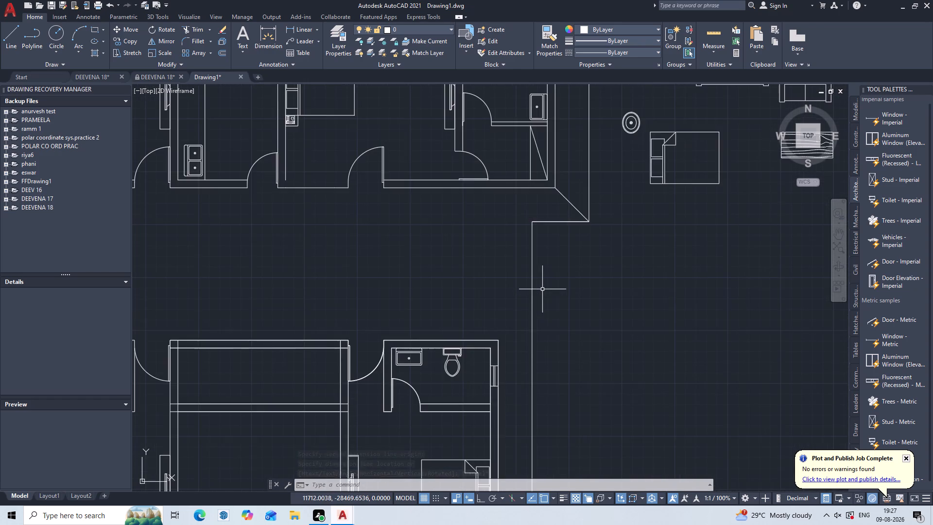
{"action": "scroll", "coordinate": [539, 285], "scroll_direction": "up", "scroll_amount": 2}
{"action": "key", "text": "o"}
{"action": "key", "text": "Return"}
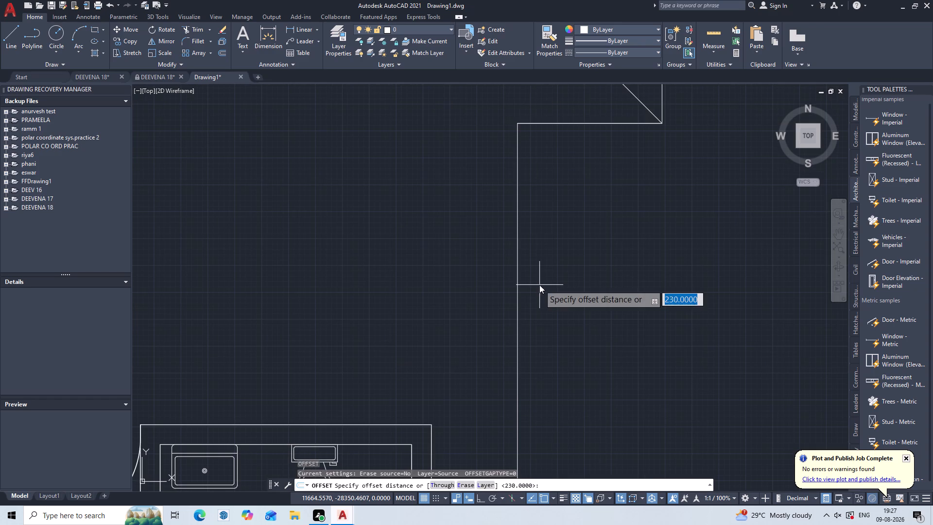
{"action": "key", "text": "1"}
{"action": "key", "text": "8"}
{"action": "type", "text": "02"}
{"action": "type", "text": ".5000"}
{"action": "key", "text": "Return"}
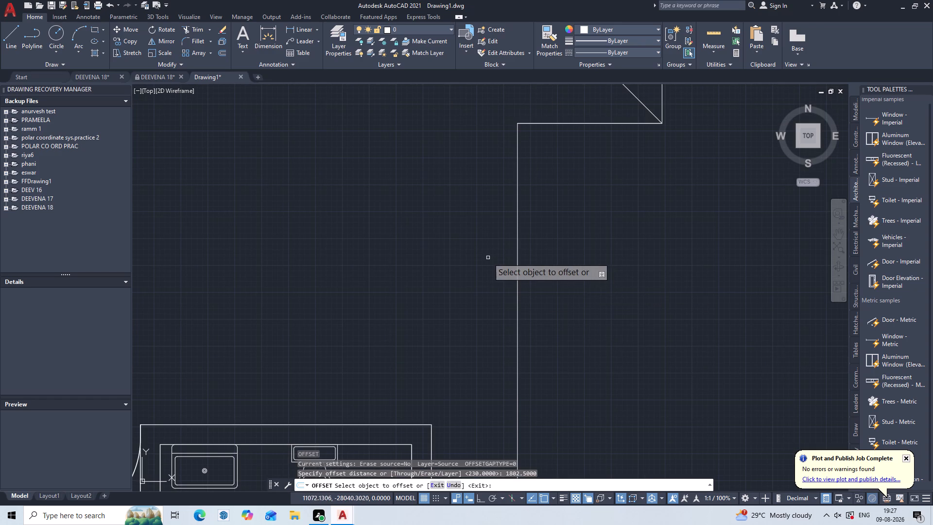
{"action": "left_click", "coordinate": [518, 294]}
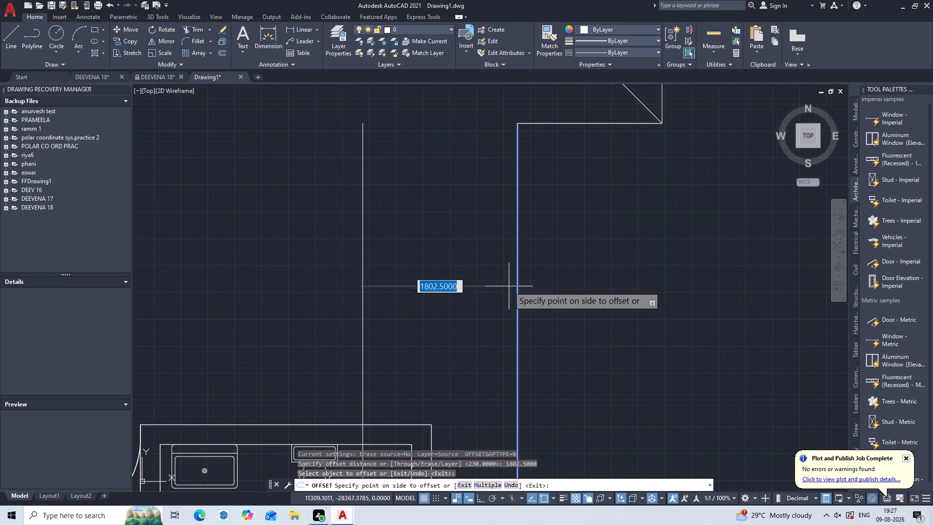
{"action": "left_click", "coordinate": [496, 267]}
{"action": "scroll", "coordinate": [456, 256], "scroll_direction": "down", "scroll_amount": 2}
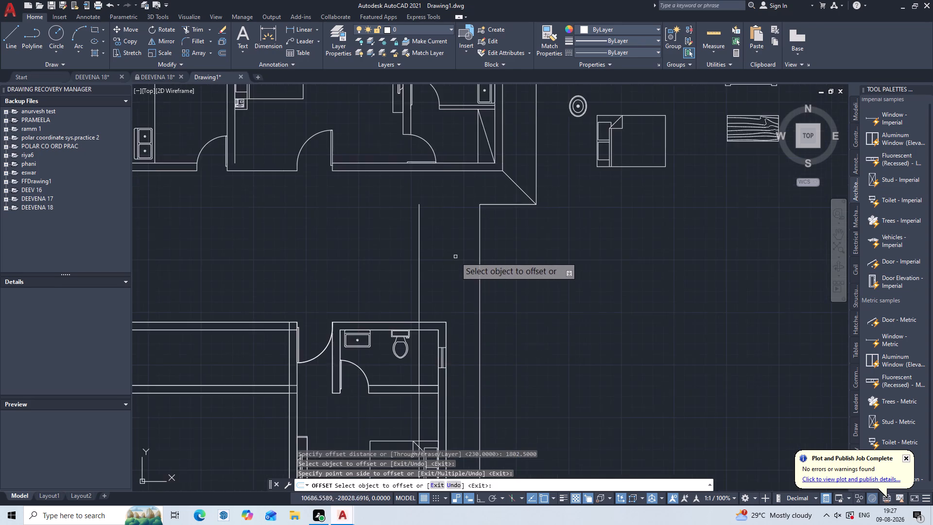
{"action": "scroll", "coordinate": [454, 257], "scroll_direction": "down", "scroll_amount": 1}
{"action": "middle_click_drag", "start_coordinate": [315, 241], "coordinate": [391, 272]}
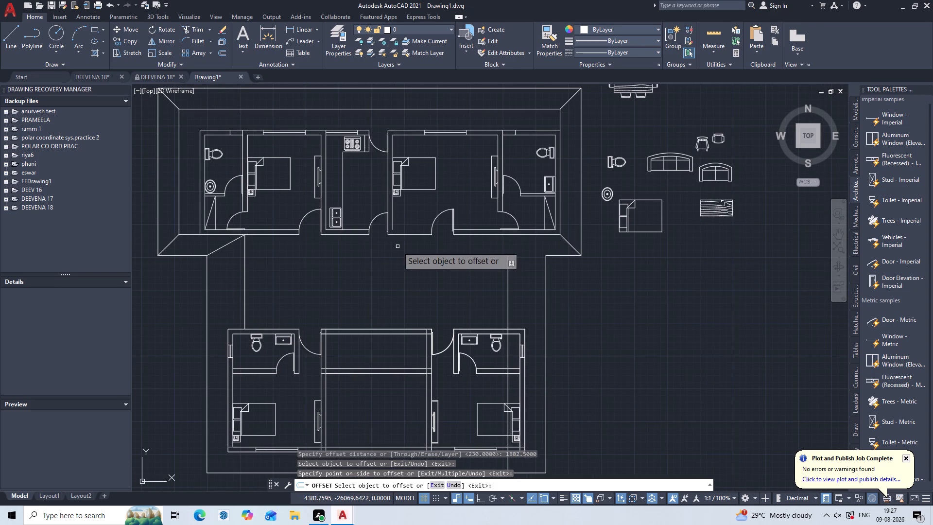
{"action": "key", "text": "Escape"}
Extend the offset vertical line up to the outer bottom wall line of the upper block.
{"action": "middle_click_drag", "start_coordinate": [444, 300], "coordinate": [507, 249]}
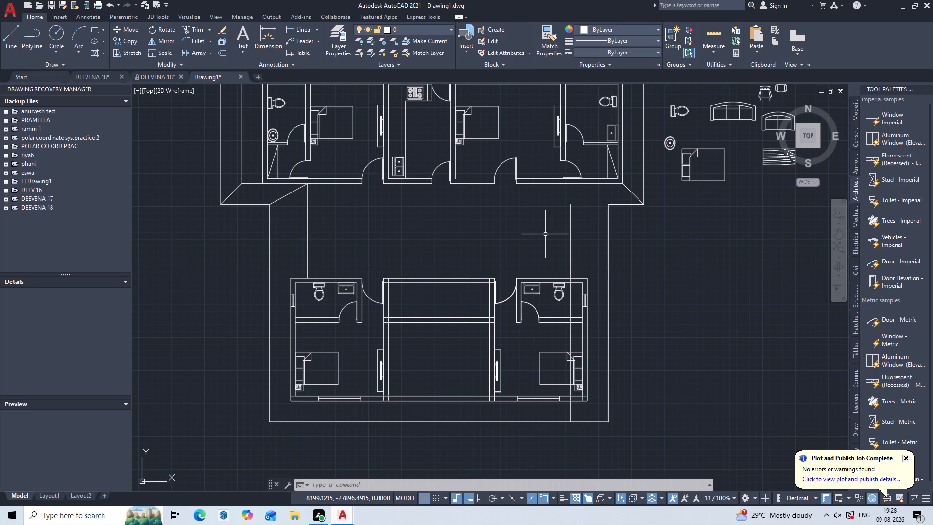
{"action": "type", "text": "EX"}
{"action": "key", "text": "Return"}
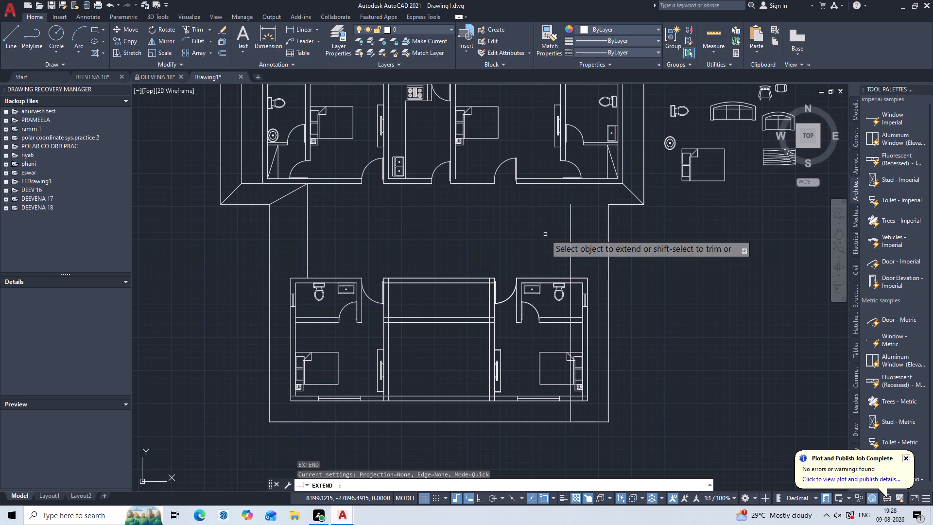
{"action": "left_click", "coordinate": [572, 237]}
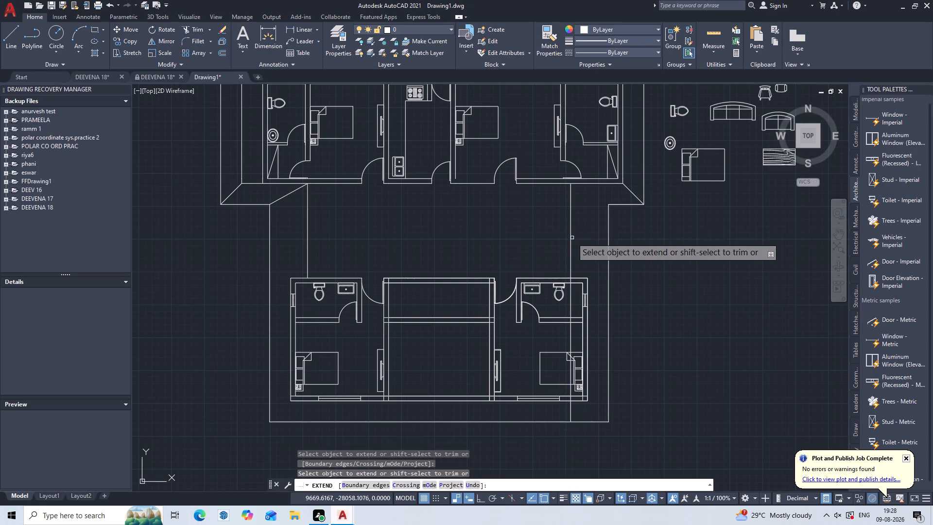
{"action": "key", "text": "Escape"}
{"action": "scroll", "coordinate": [552, 221], "scroll_direction": "up", "scroll_amount": 2}
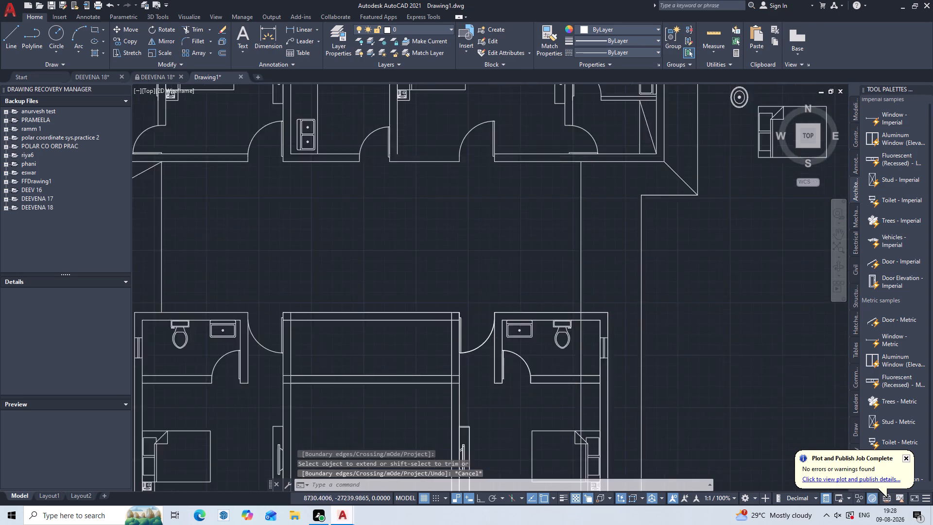
{"action": "middle_click_drag", "start_coordinate": [550, 219], "coordinate": [440, 332]}
{"action": "scroll", "coordinate": [482, 248], "scroll_direction": "up", "scroll_amount": 4}
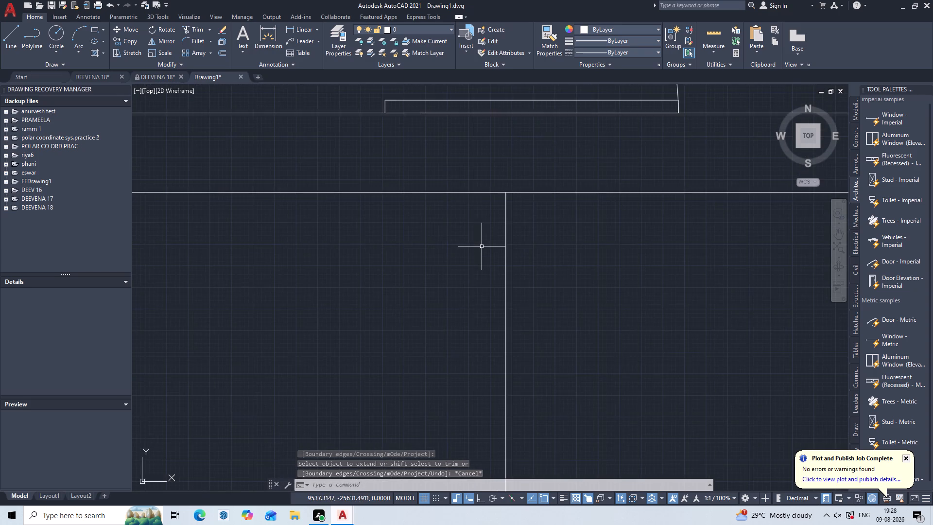
{"action": "scroll", "coordinate": [482, 246], "scroll_direction": "down", "scroll_amount": 7}
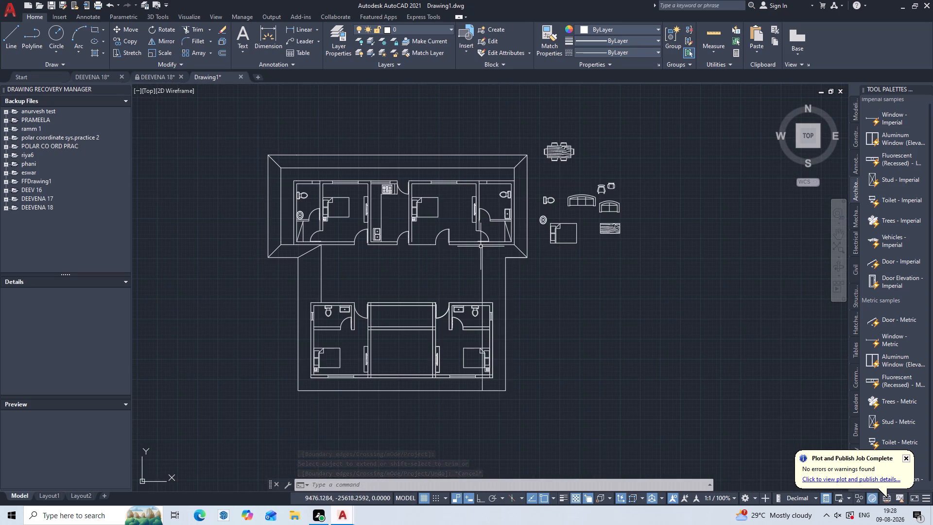
Trim the offset line between the lower right bathroom's two top wall lines and delete its remaining part running down through the bedroom.
{"action": "scroll", "coordinate": [473, 281], "scroll_direction": "up", "scroll_amount": 2}
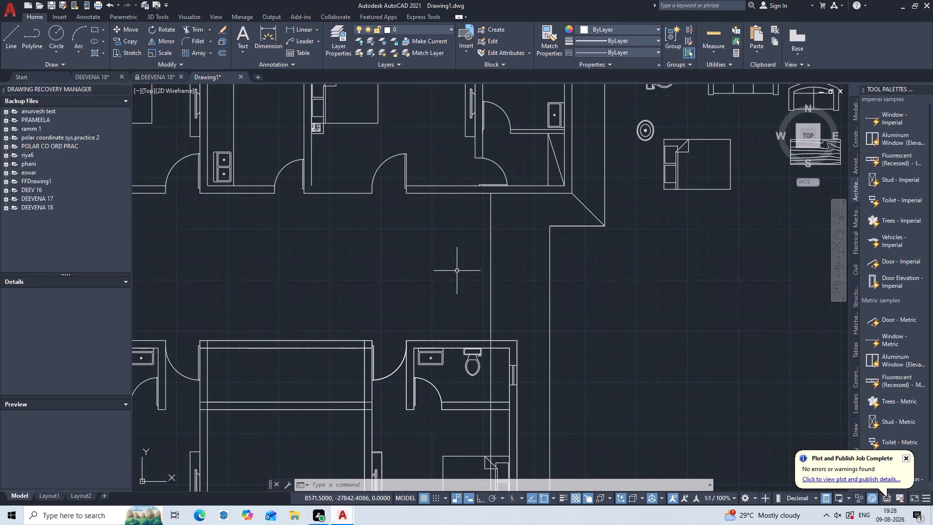
{"action": "scroll", "coordinate": [457, 274], "scroll_direction": "down", "scroll_amount": 2}
{"action": "scroll", "coordinate": [484, 319], "scroll_direction": "up", "scroll_amount": 2}
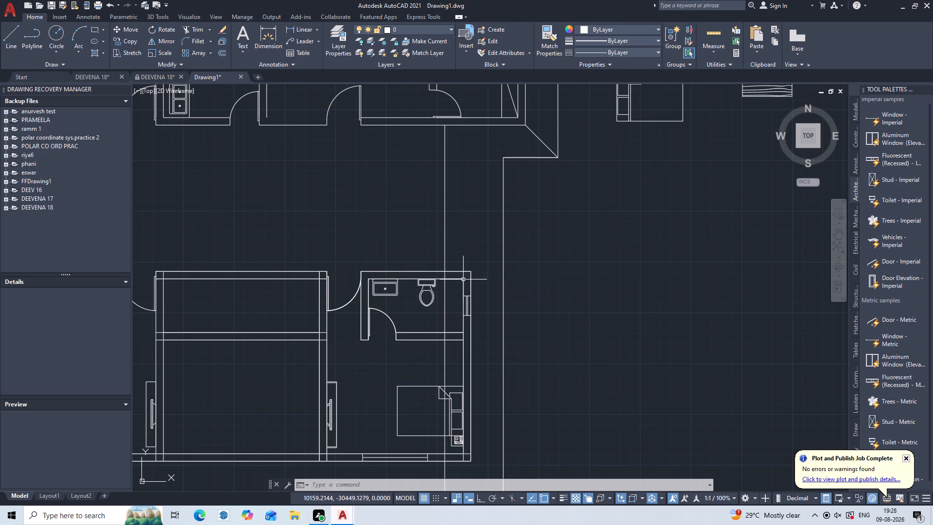
{"action": "scroll", "coordinate": [445, 280], "scroll_direction": "up", "scroll_amount": 2}
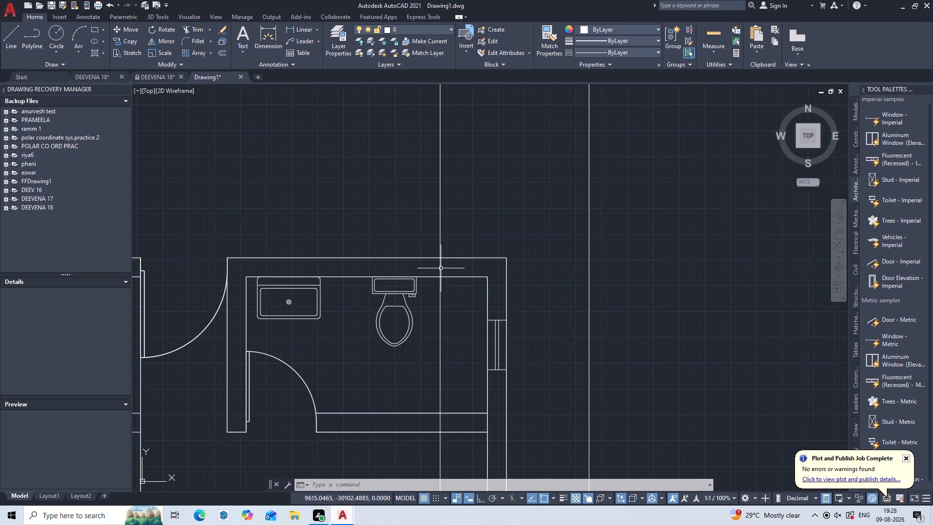
{"action": "key", "text": "t"}
{"action": "key", "text": "r"}
{"action": "key", "text": "Return"}
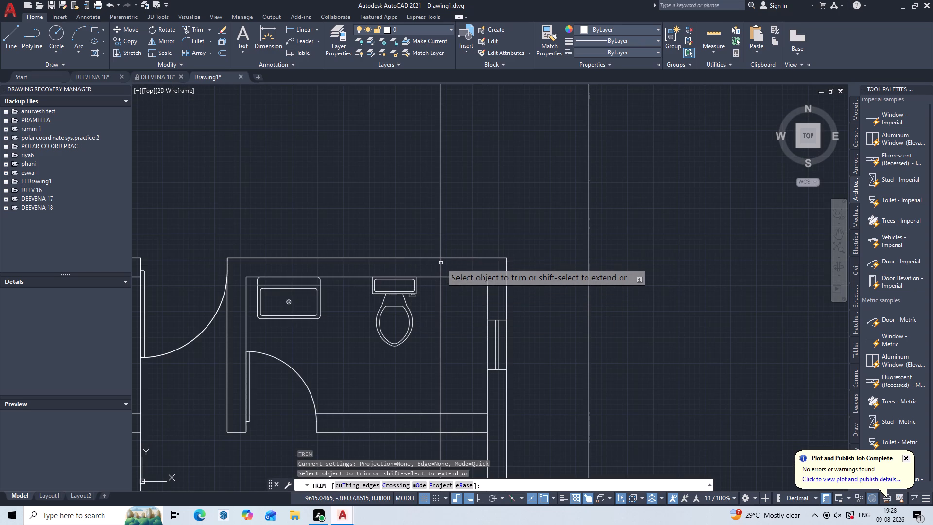
{"action": "double_click", "coordinate": [441, 263]}
{"action": "key", "text": "Escape"}
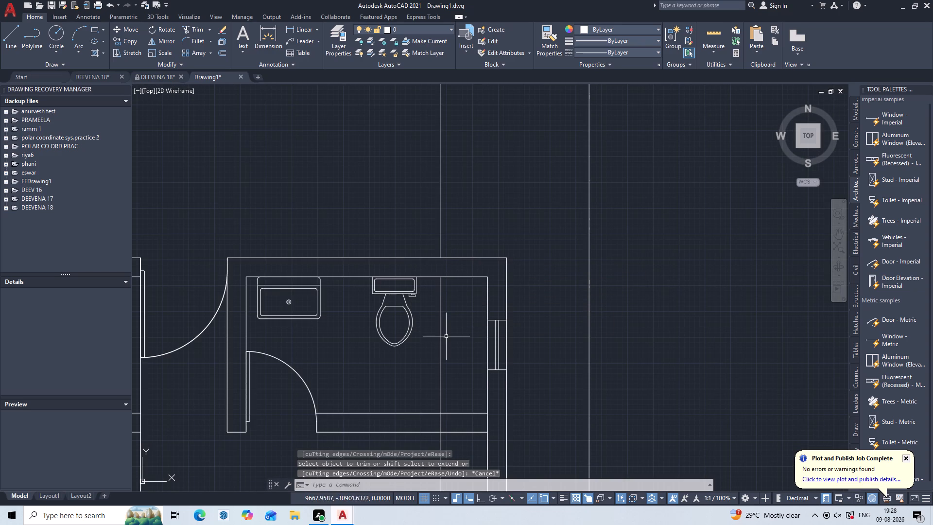
{"action": "double_click", "coordinate": [446, 336]}
{"action": "double_click", "coordinate": [432, 358]}
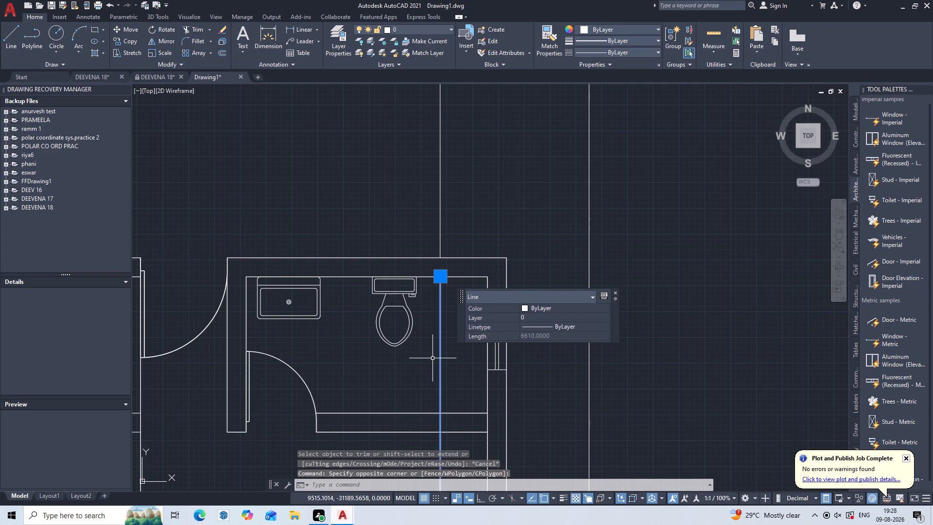
{"action": "key", "text": "Delete"}
{"action": "key", "text": "Delete"}
{"action": "key", "text": "Delete"}
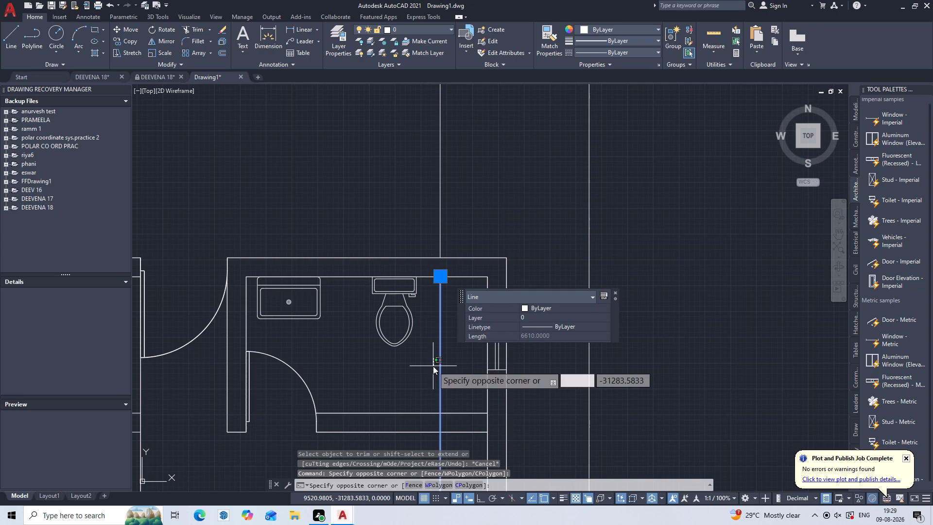
{"action": "key", "text": "Escape"}
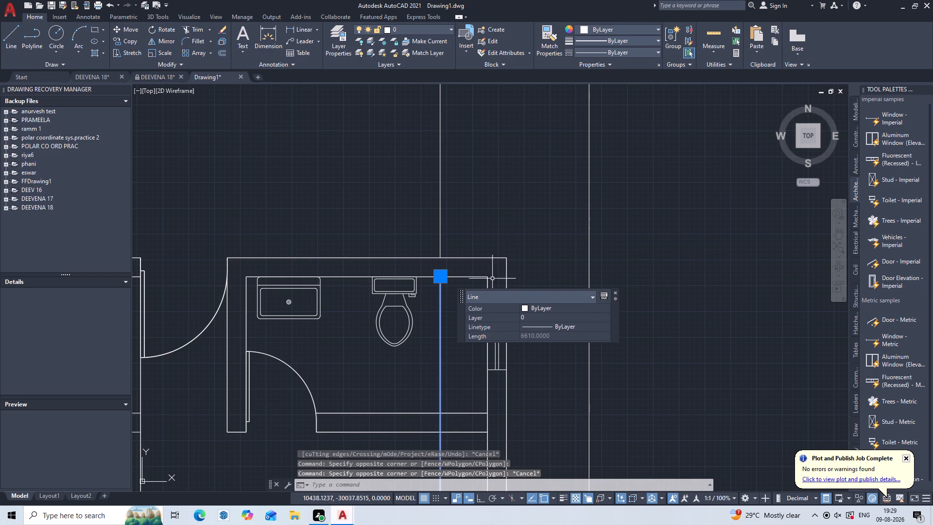
{"action": "key", "text": "Delete"}
Draw a vertical line from the upper left bedroom door opening's left corner to the lower left block's top wall corner opposite.
{"action": "scroll", "coordinate": [444, 312], "scroll_direction": "down", "scroll_amount": 2}
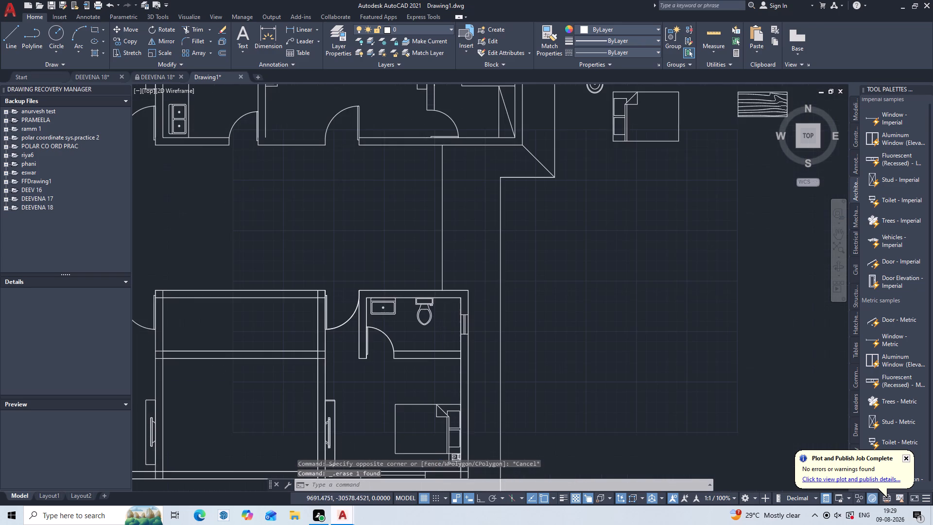
{"action": "scroll", "coordinate": [444, 312], "scroll_direction": "down", "scroll_amount": 2}
{"action": "middle_click_drag", "start_coordinate": [380, 269], "coordinate": [518, 209]}
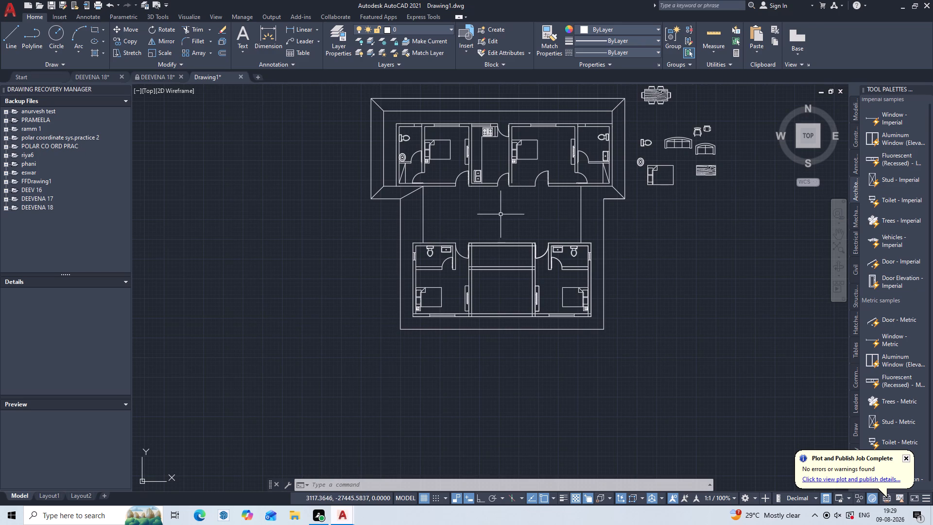
{"action": "key", "text": "l"}
{"action": "key", "text": "Return"}
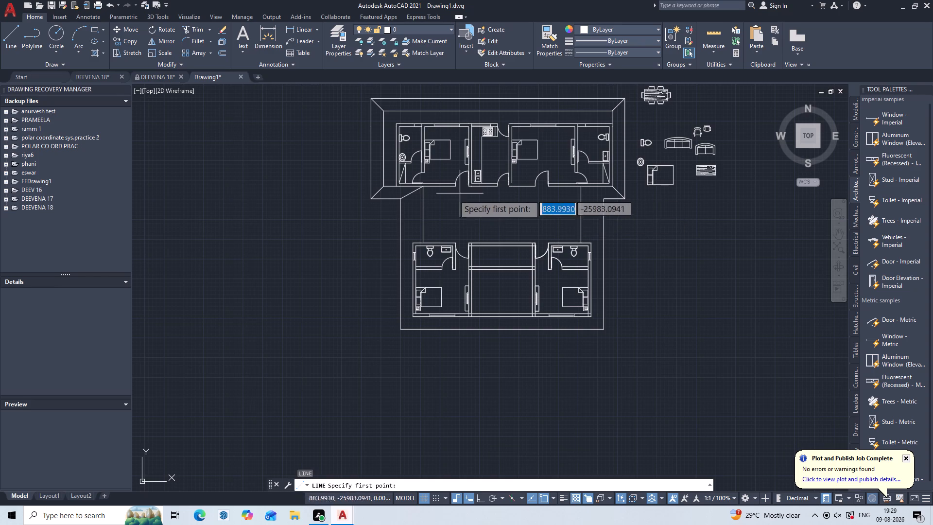
{"action": "scroll", "coordinate": [446, 189], "scroll_direction": "up", "scroll_amount": 3}
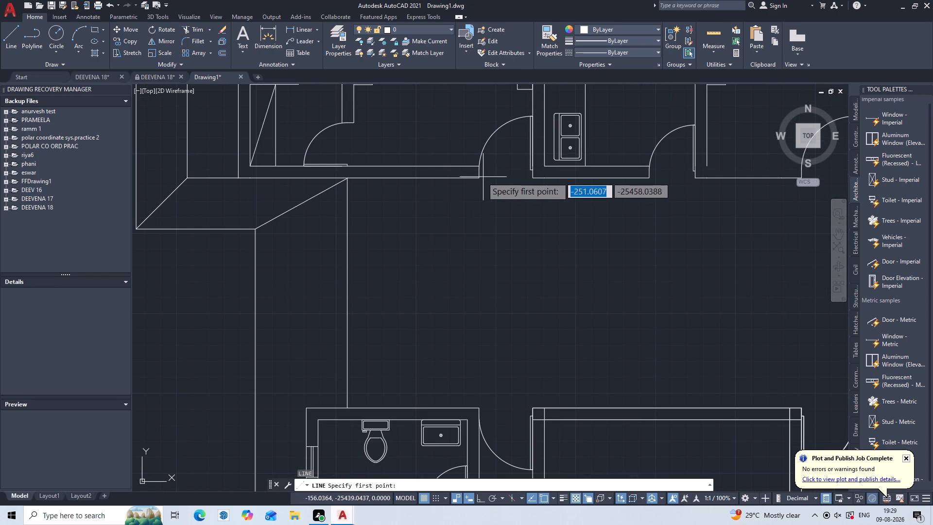
{"action": "double_click", "coordinate": [481, 178]}
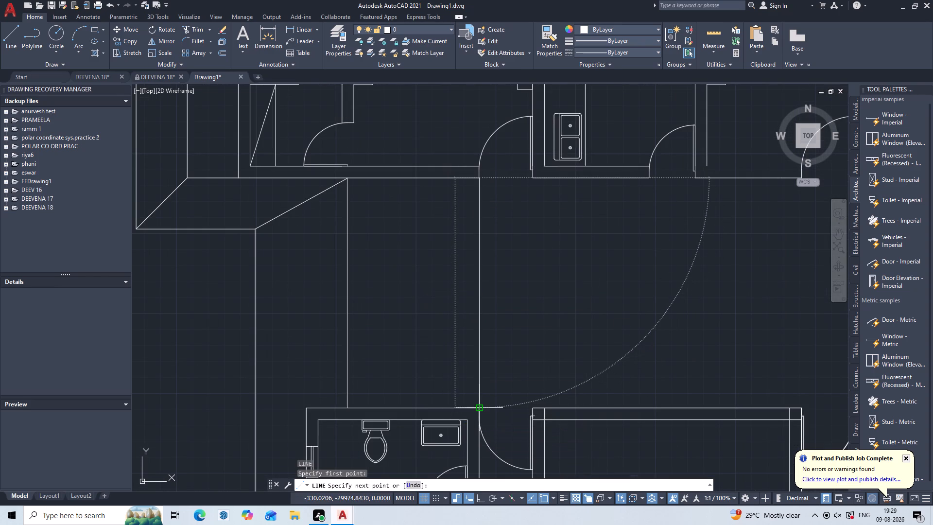
{"action": "double_click", "coordinate": [479, 408]}
{"action": "key", "text": "Escape"}
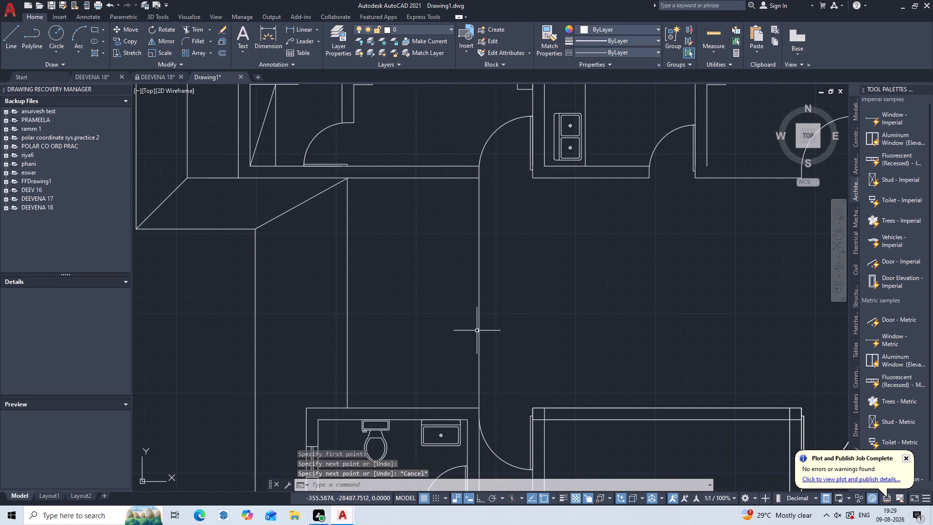
Offset the left vertical connecting line 230 outward, away from the central space, and offset that copy another 230 the same way.
{"action": "key", "text": "p"}
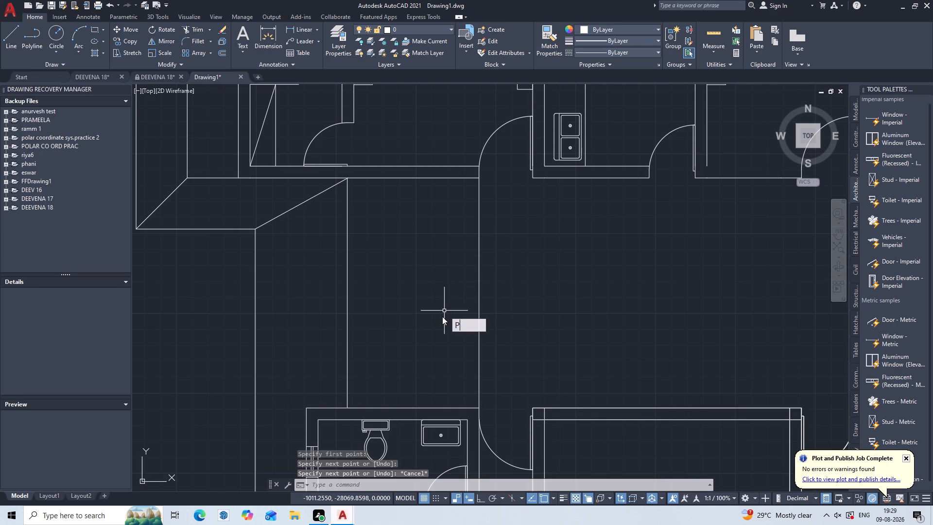
{"action": "key", "text": "BackSpace"}
{"action": "key", "text": "o"}
{"action": "key", "text": "Return"}
{"action": "key", "text": "2"}
{"action": "key", "text": "3"}
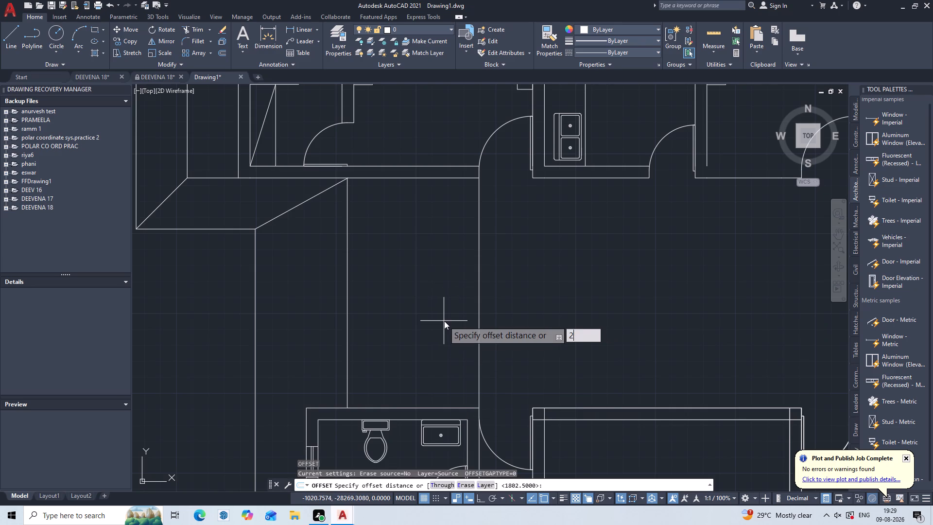
{"action": "key", "text": "0"}
{"action": "key", "text": "Return"}
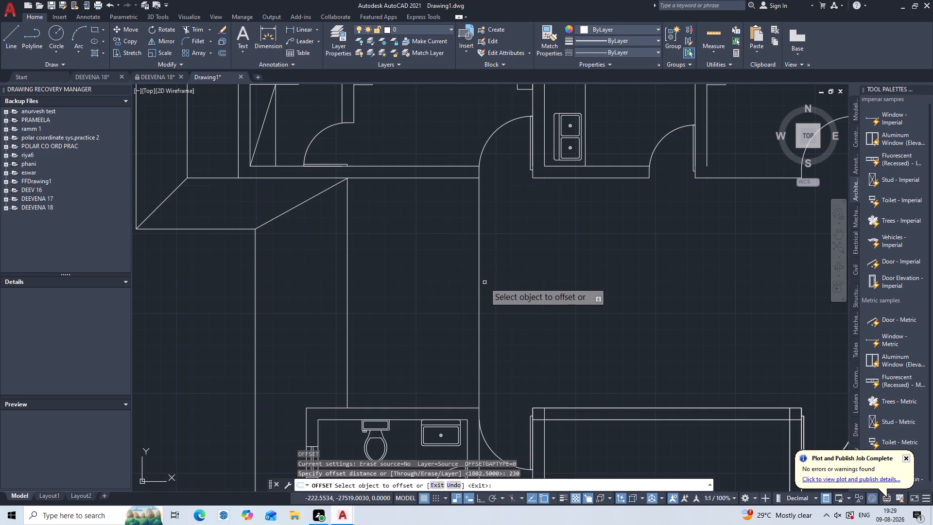
{"action": "left_click", "coordinate": [478, 284]}
{"action": "left_click", "coordinate": [464, 287]}
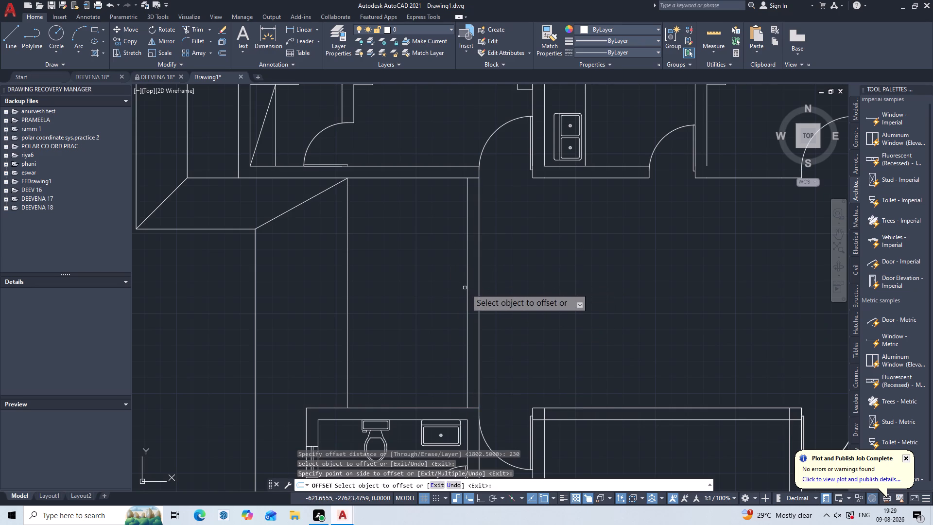
{"action": "left_click", "coordinate": [466, 288]}
{"action": "left_click", "coordinate": [451, 285]}
{"action": "key", "text": "Escape"}
{"action": "key", "text": "Escape"}
{"action": "key", "text": "Escape"}
{"action": "key", "text": "Escape"}
{"action": "key", "text": "Escape"}
{"action": "key", "text": "Escape"}
{"action": "key", "text": "Escape"}
{"action": "key", "text": "Escape"}
{"action": "key", "text": "Escape"}
{"action": "key", "text": "Escape"}
{"action": "key", "text": "Escape"}
{"action": "key", "text": "Escape"}
{"action": "key", "text": "Escape"}
{"action": "key", "text": "Escape"}
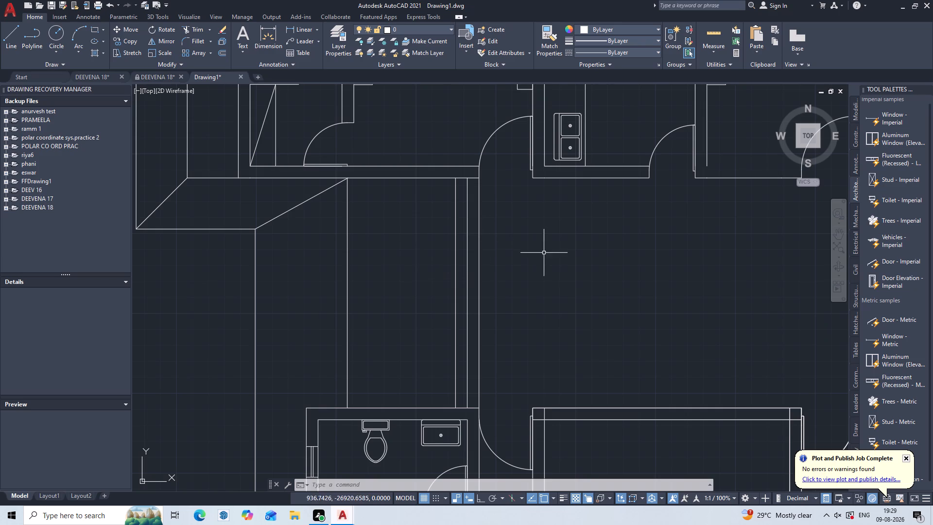
Draw a vertical line from the lower right bathroom's outer top-left wall corner up to the upper right bedroom door opening's right corner.
{"action": "middle_click_drag", "start_coordinate": [548, 251], "coordinate": [255, 276]}
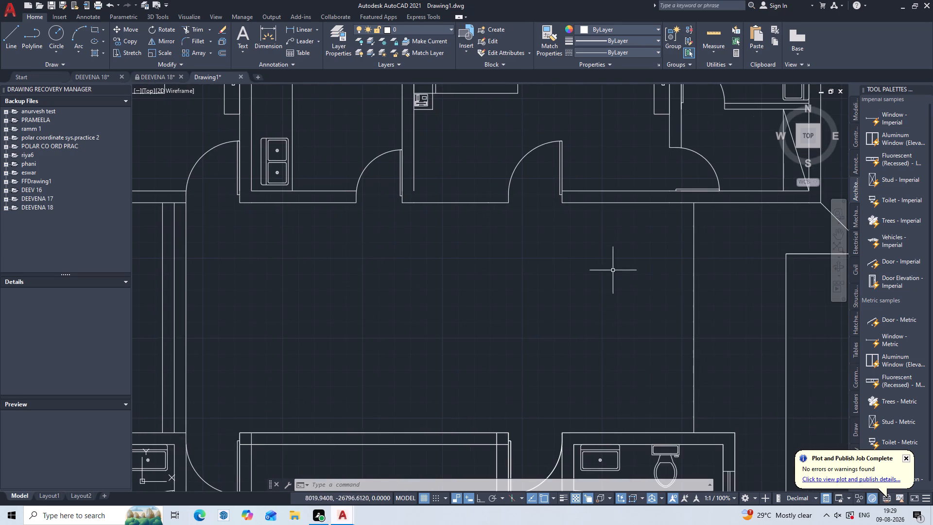
{"action": "scroll", "coordinate": [615, 268], "scroll_direction": "down", "scroll_amount": 2}
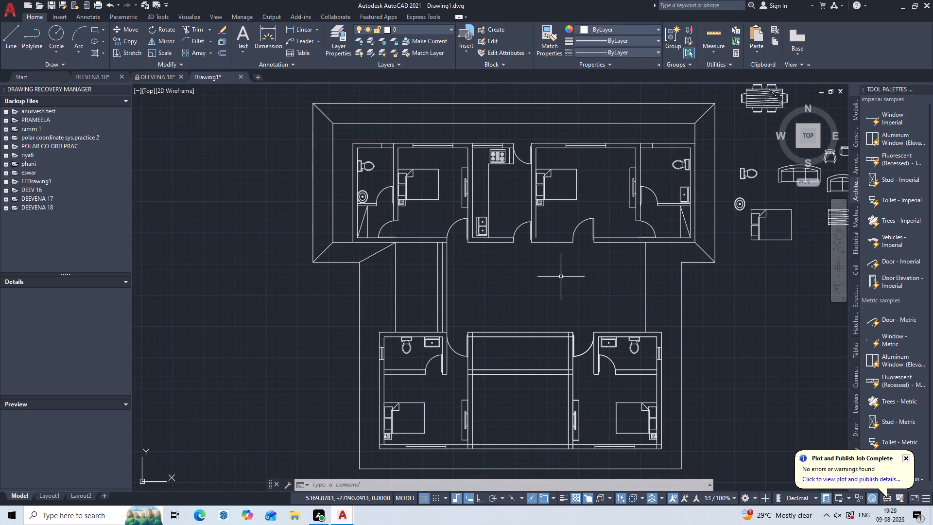
{"action": "middle_click_drag", "start_coordinate": [557, 277], "coordinate": [525, 220]}
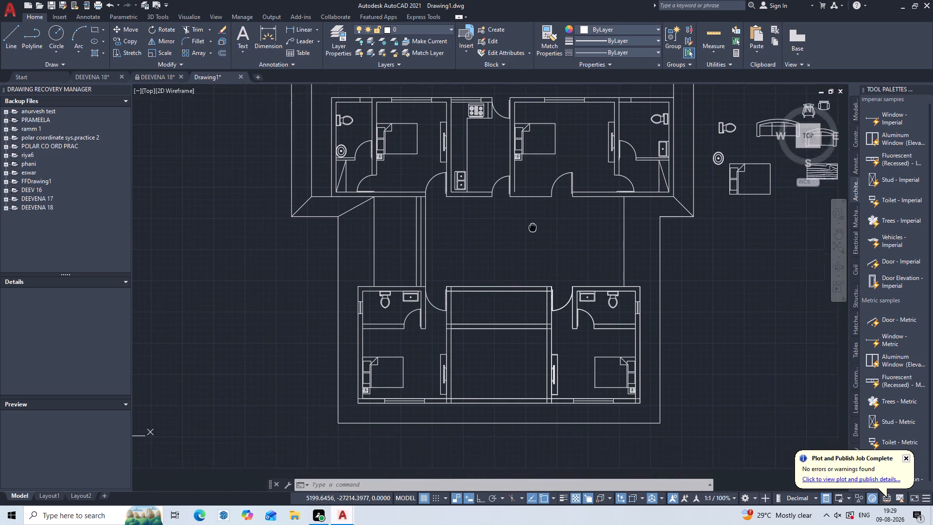
{"action": "middle_click_drag", "start_coordinate": [525, 220], "coordinate": [524, 220]}
{"action": "scroll", "coordinate": [550, 275], "scroll_direction": "up", "scroll_amount": 2}
{"action": "middle_click_drag", "start_coordinate": [563, 253], "coordinate": [526, 297]}
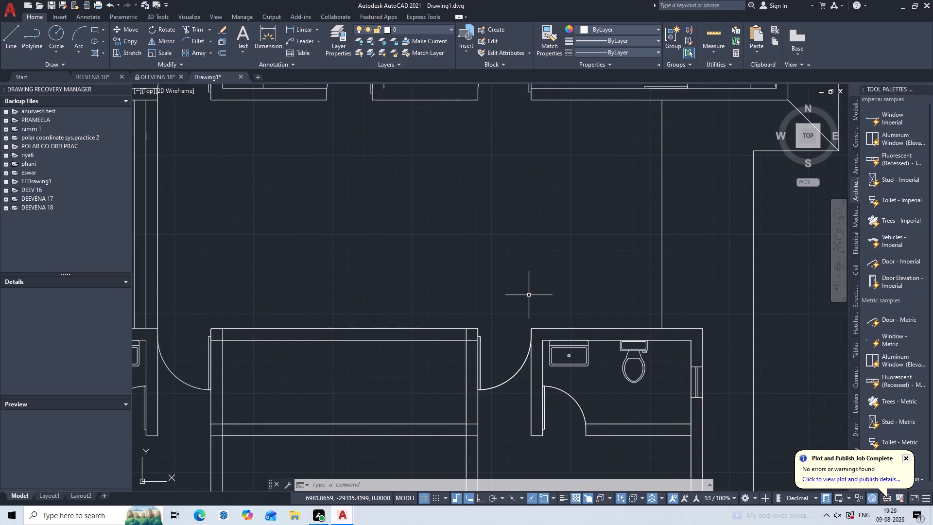
{"action": "key", "text": "l"}
{"action": "key", "text": "Return"}
{"action": "left_click_drag", "start_coordinate": [529, 328], "coordinate": [529, 321]}
{"action": "key", "text": "F8"}
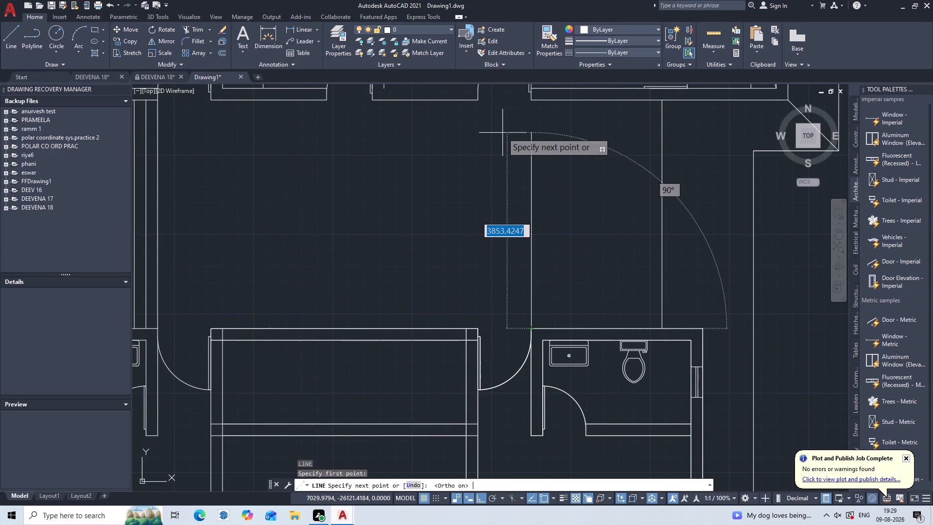
{"action": "middle_click_drag", "start_coordinate": [502, 133], "coordinate": [513, 242]}
{"action": "scroll", "coordinate": [522, 217], "scroll_direction": "up", "scroll_amount": 1}
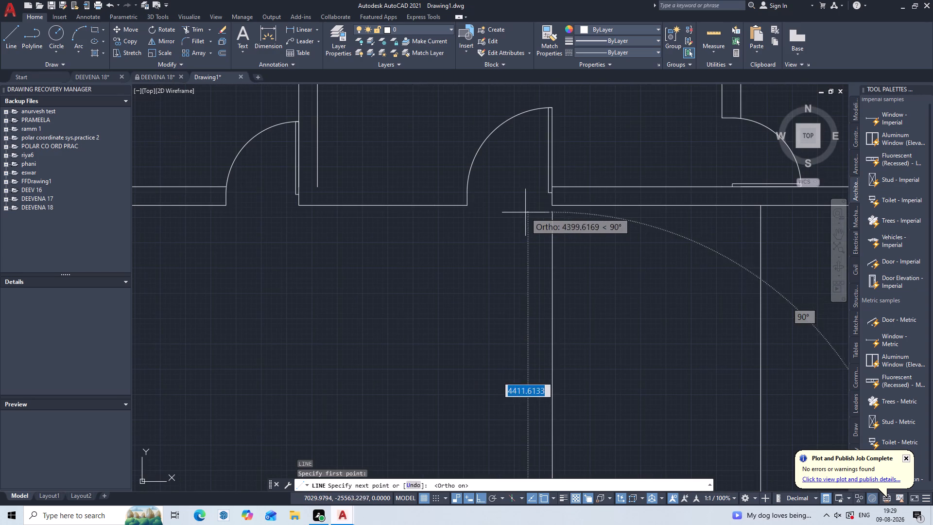
{"action": "left_click", "coordinate": [553, 204]}
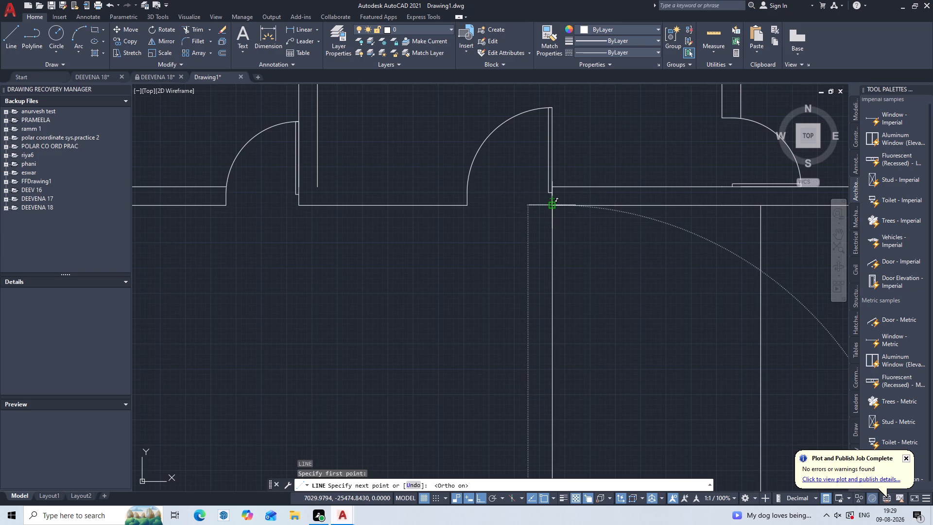
{"action": "key", "text": "Escape"}
Offset the right vertical connecting line 230 outward, away from the central space, and offset that copy another 230 the same way.
{"action": "key", "text": "o"}
{"action": "key", "text": "Return"}
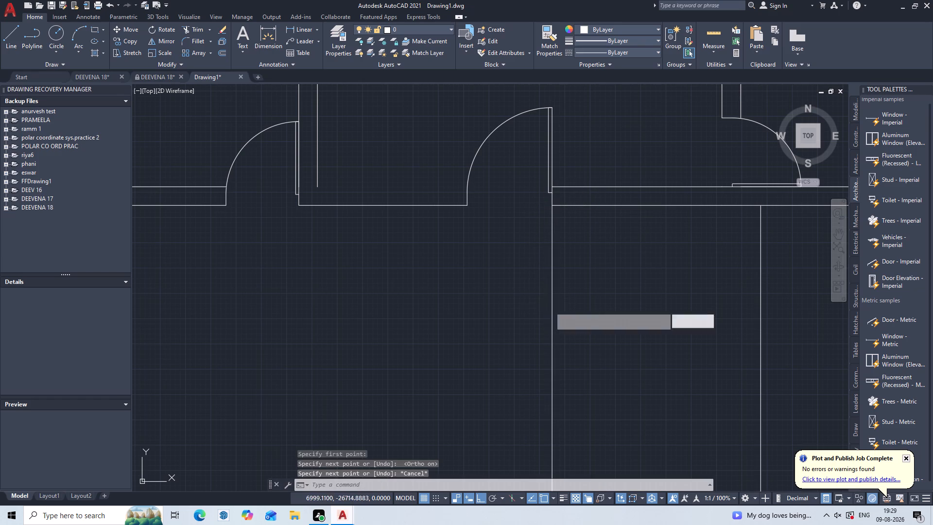
{"action": "type", "text": "230"}
{"action": "key", "text": "Return"}
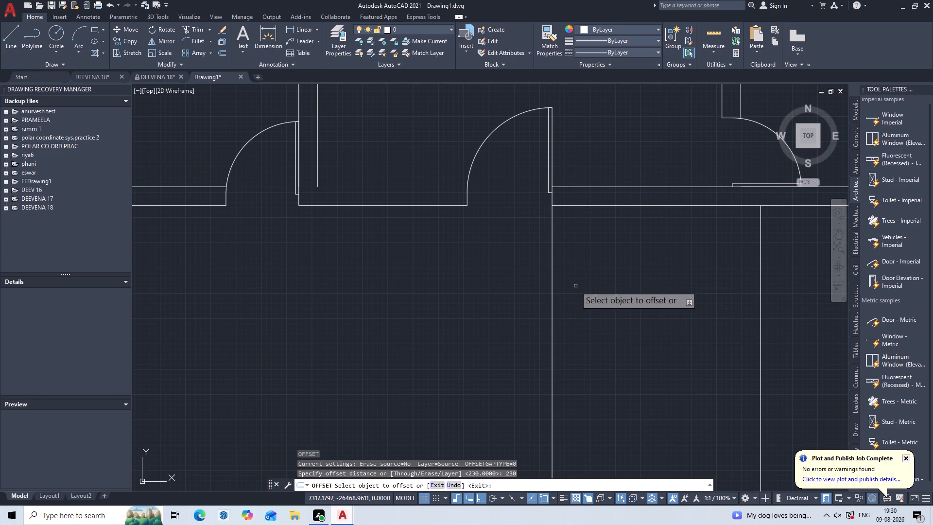
{"action": "left_click", "coordinate": [552, 321]}
{"action": "left_click", "coordinate": [569, 332]}
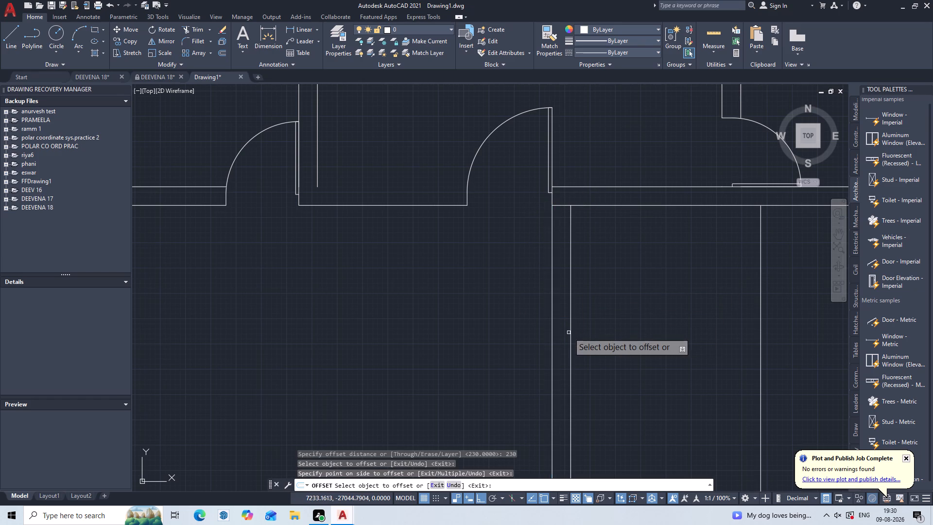
{"action": "double_click", "coordinate": [572, 340]}
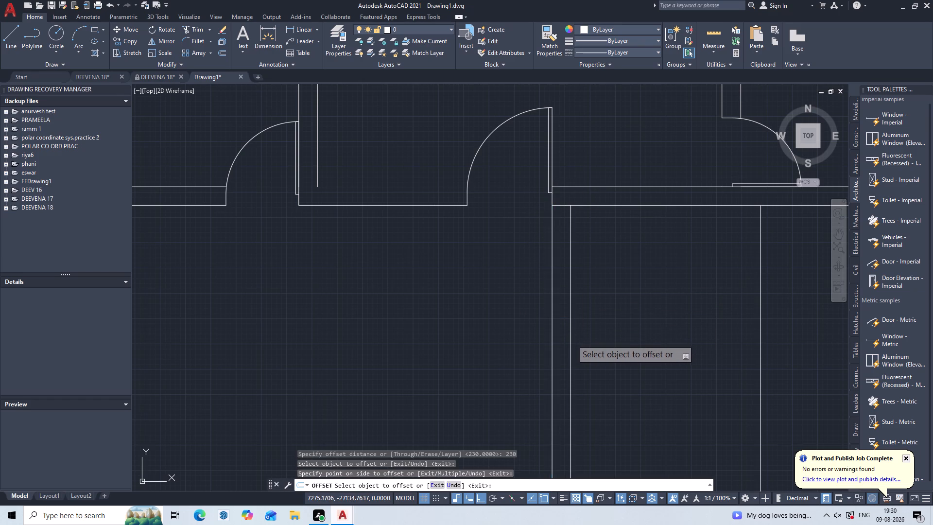
{"action": "left_click", "coordinate": [585, 332]}
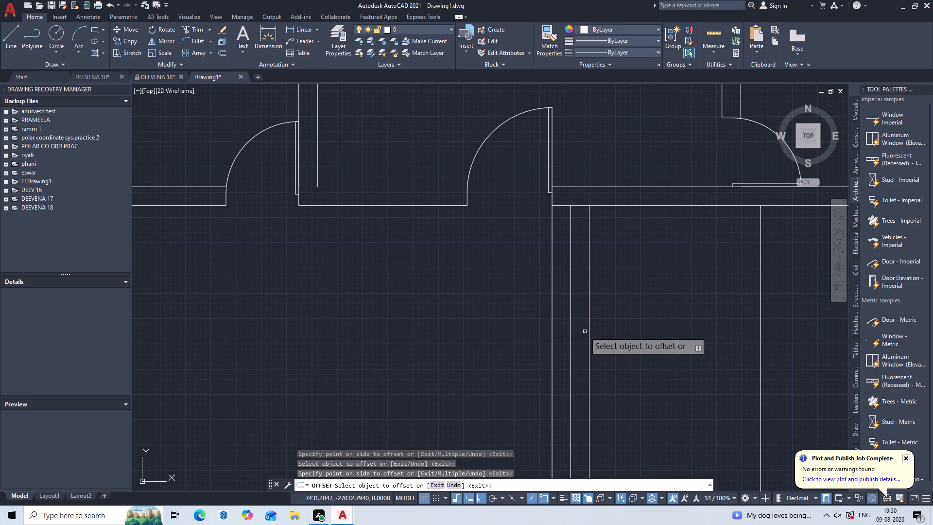
{"action": "key", "text": "Escape"}
{"action": "key", "text": "Escape"}
{"action": "key", "text": "Escape"}
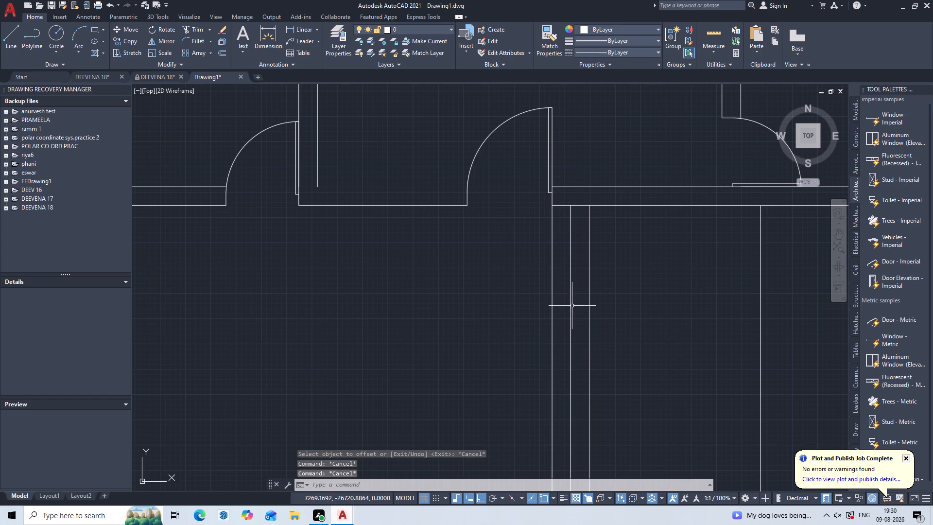
{"action": "key", "text": "Escape"}
{"action": "key", "text": "Escape"}
{"action": "key", "text": "Escape"}
{"action": "key", "text": "Escape"}
{"action": "key", "text": "Escape"}
{"action": "key", "text": "Escape"}
{"action": "key", "text": "Escape"}
{"action": "key", "text": "Escape"}
{"action": "key", "text": "Escape"}
{"action": "key", "text": "Escape"}
{"action": "key", "text": "Escape"}
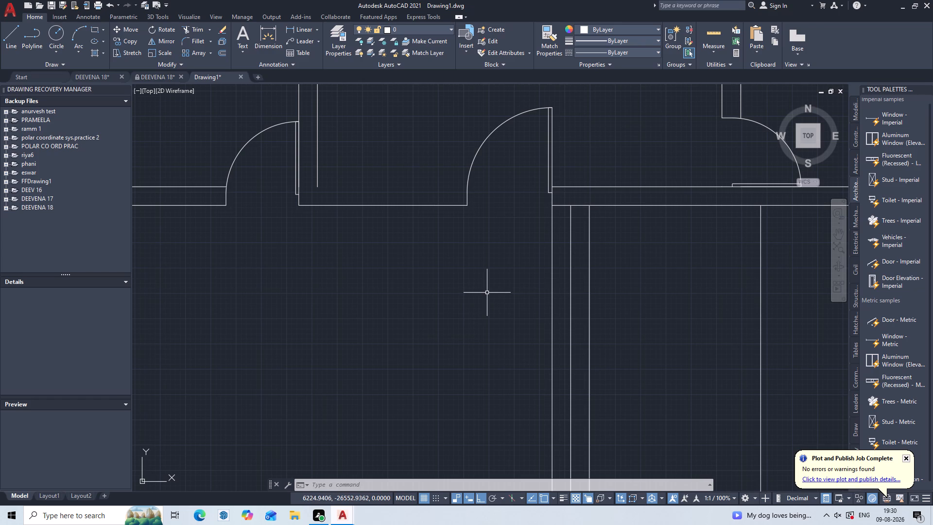
Draw a short horizontal line from the midpoint of the left innermost connecting line across to the outer of its two offset lines.
{"action": "scroll", "coordinate": [458, 291], "scroll_direction": "down", "scroll_amount": 2}
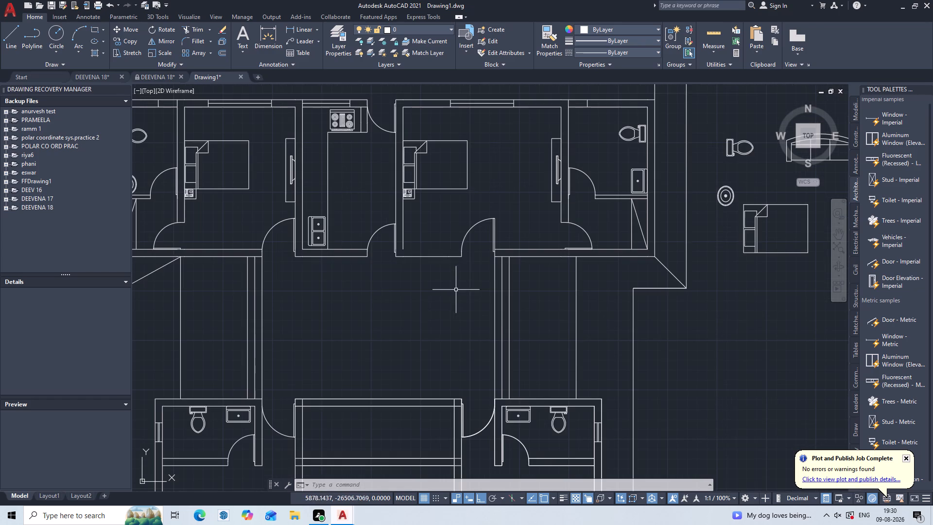
{"action": "middle_click_drag", "start_coordinate": [431, 312], "coordinate": [666, 242]}
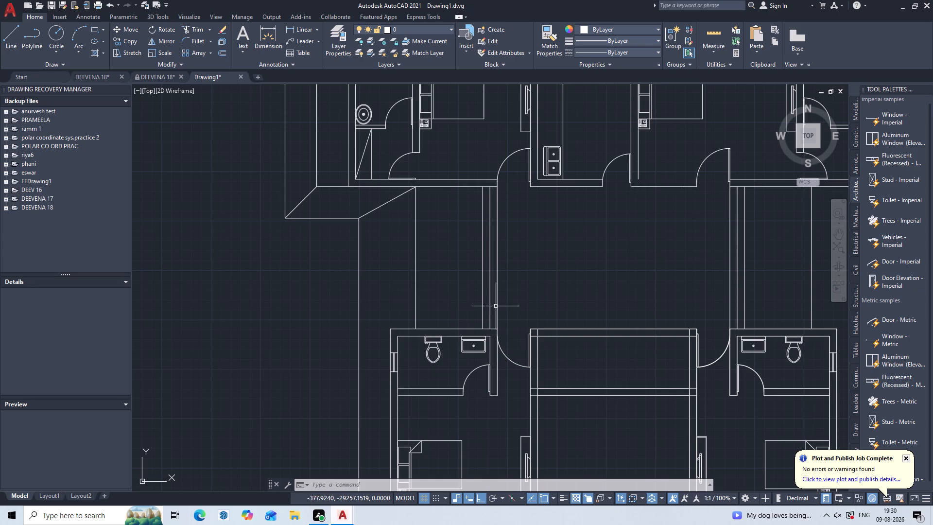
{"action": "key", "text": "l"}
{"action": "key", "text": "Return"}
{"action": "key", "text": "m"}
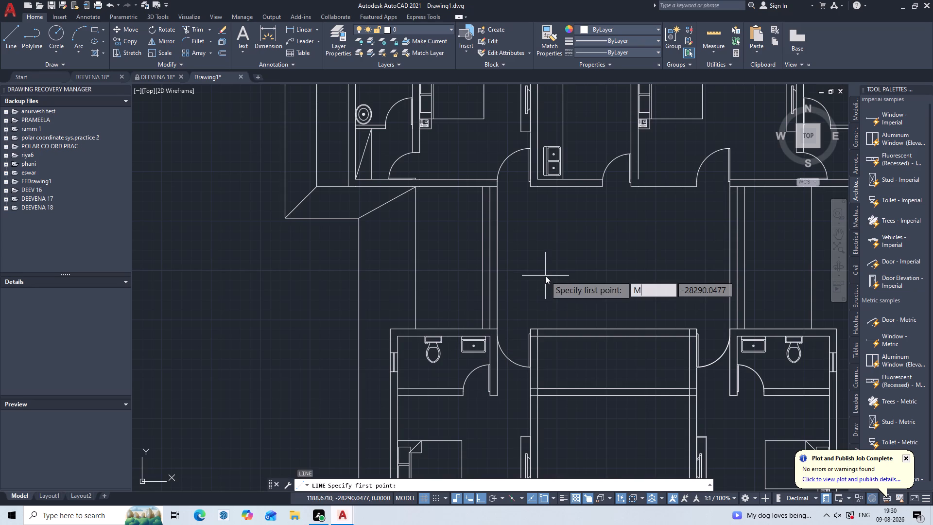
{"action": "type", "text": "2P"}
{"action": "key", "text": "Return"}
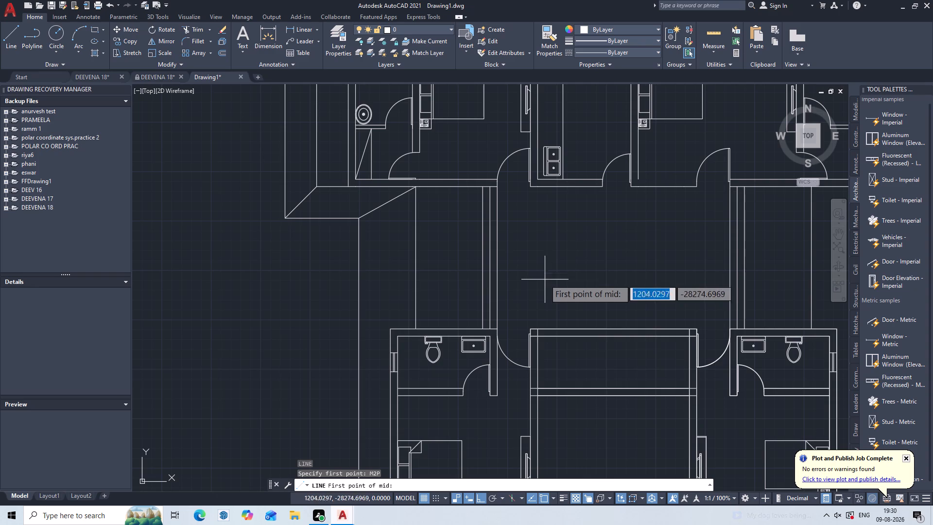
{"action": "left_click", "coordinate": [494, 329]}
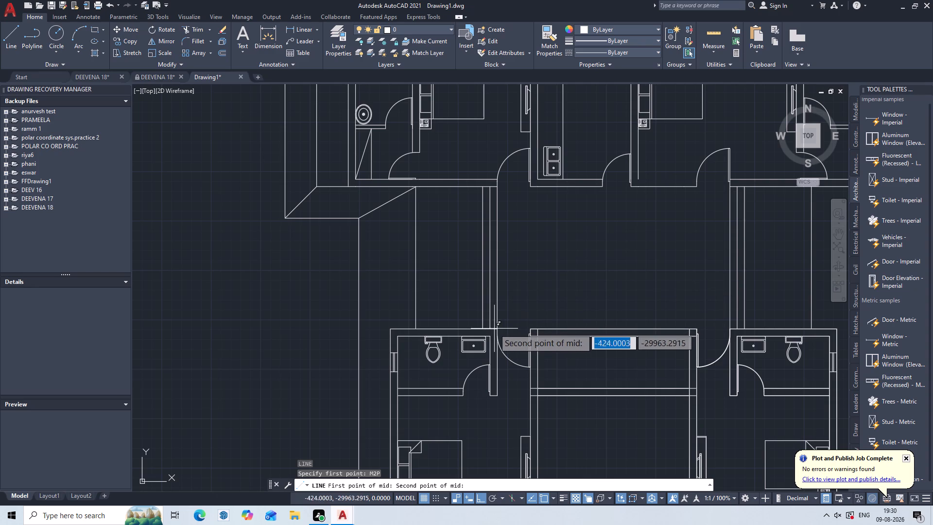
{"action": "double_click", "coordinate": [496, 188]}
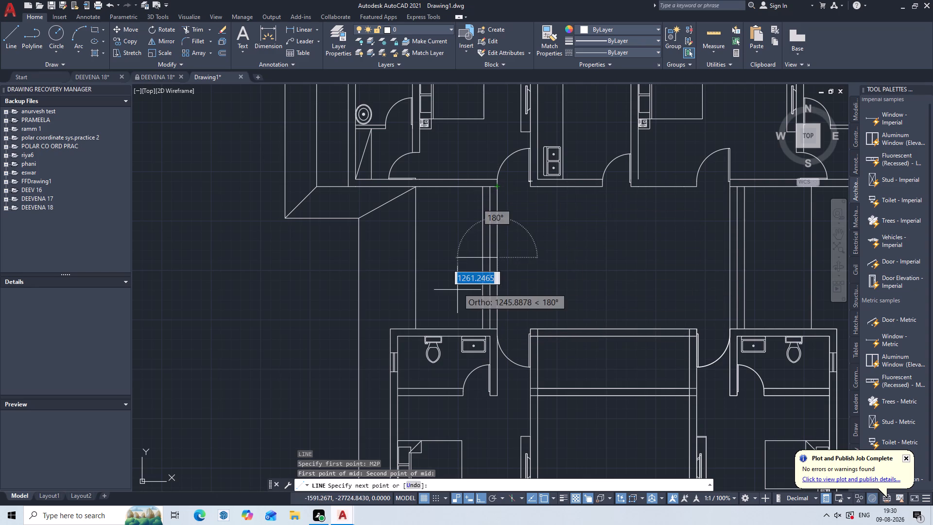
{"action": "left_click", "coordinate": [479, 256]}
{"action": "key", "text": "Escape"}
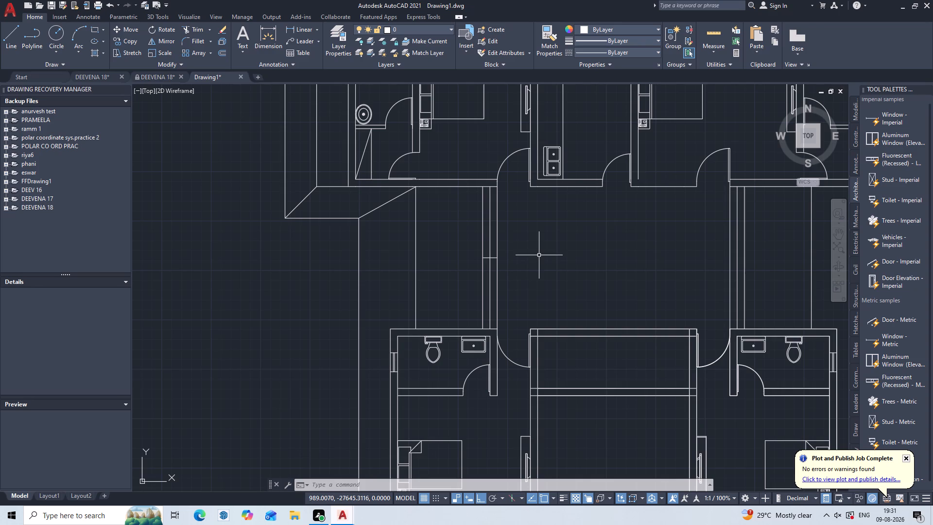
Insert a Door - Imperial block into the empty area to the right of the floor plan.
{"action": "scroll", "coordinate": [559, 234], "scroll_direction": "down", "scroll_amount": 1}
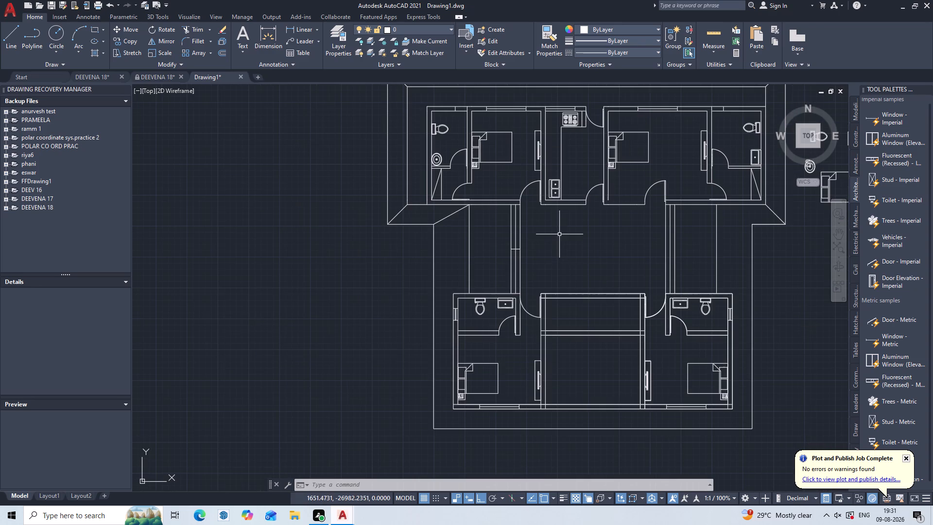
{"action": "scroll", "coordinate": [559, 240], "scroll_direction": "down", "scroll_amount": 1}
{"action": "middle_click_drag", "start_coordinate": [558, 242], "coordinate": [435, 199]}
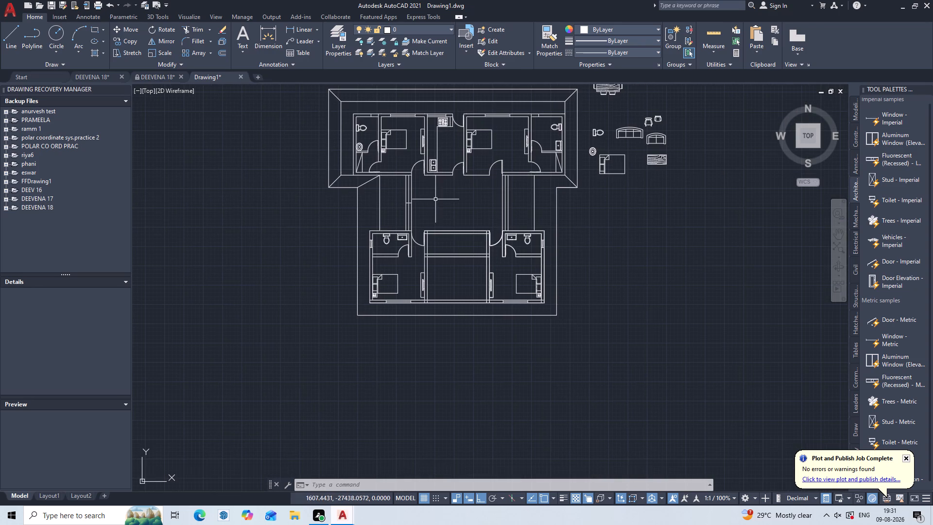
{"action": "left_click_drag", "start_coordinate": [894, 259], "coordinate": [608, 226]}
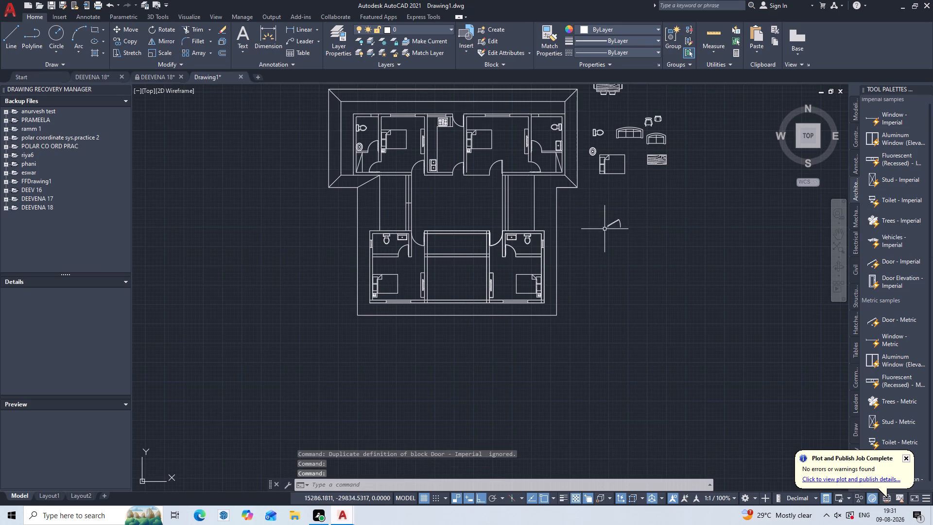
Set the new door block's opening angle to Open 90º and flip its swing to Outside.
{"action": "scroll", "coordinate": [606, 225], "scroll_direction": "up", "scroll_amount": 1}
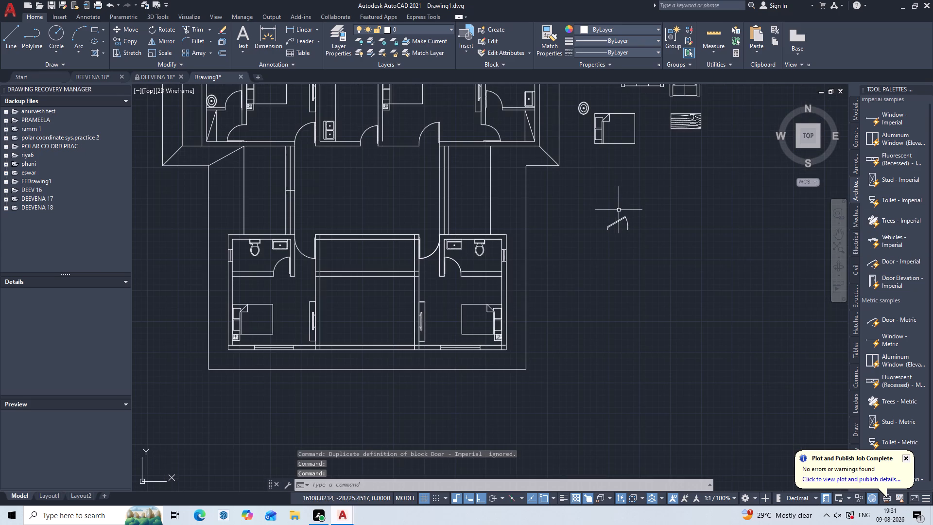
{"action": "scroll", "coordinate": [619, 210], "scroll_direction": "up", "scroll_amount": 1}
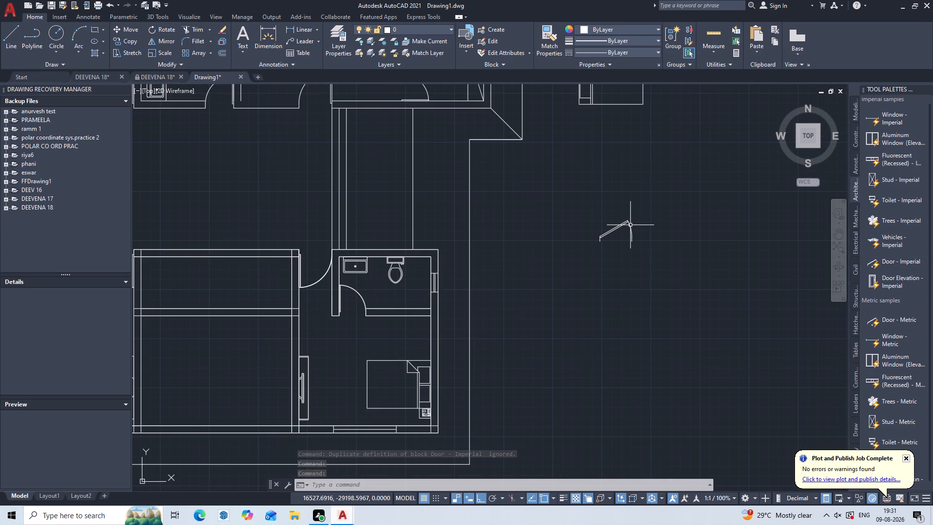
{"action": "left_click", "coordinate": [619, 224]}
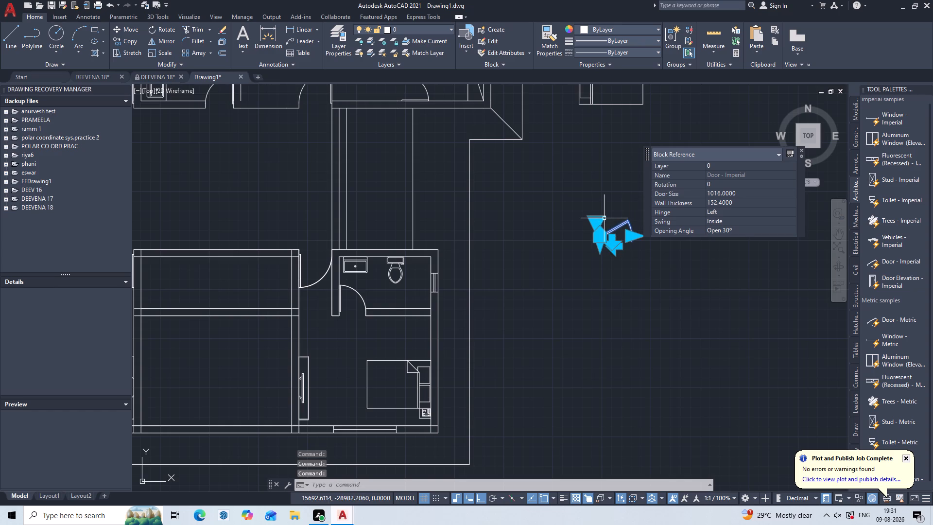
{"action": "left_click", "coordinate": [600, 220]}
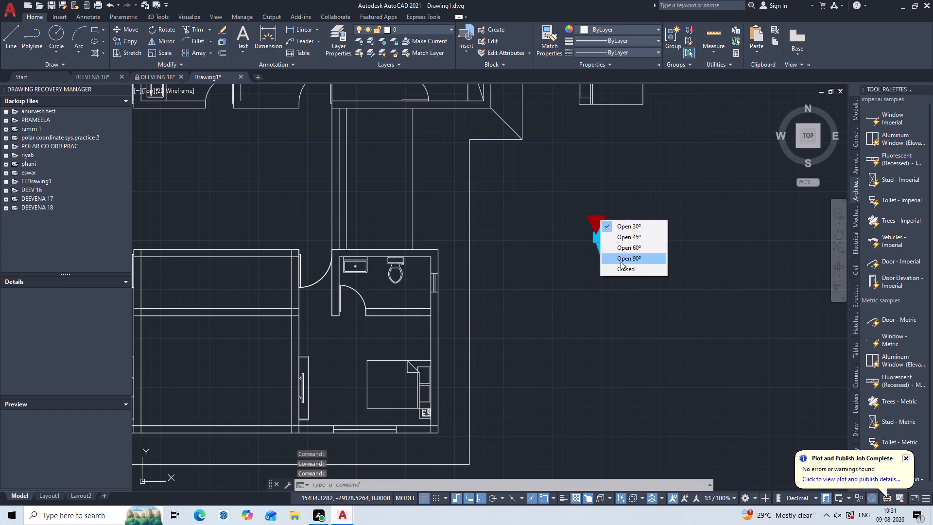
{"action": "left_click", "coordinate": [621, 262]}
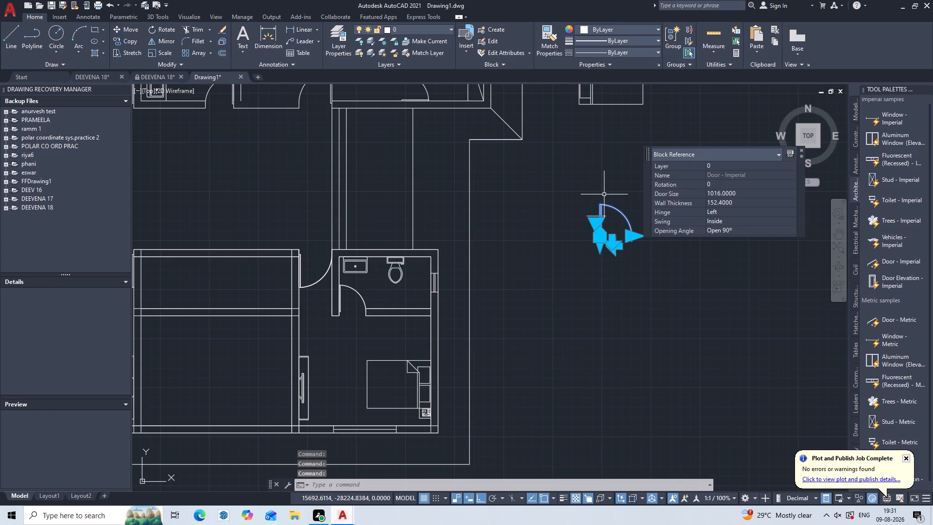
{"action": "left_click", "coordinate": [606, 242]}
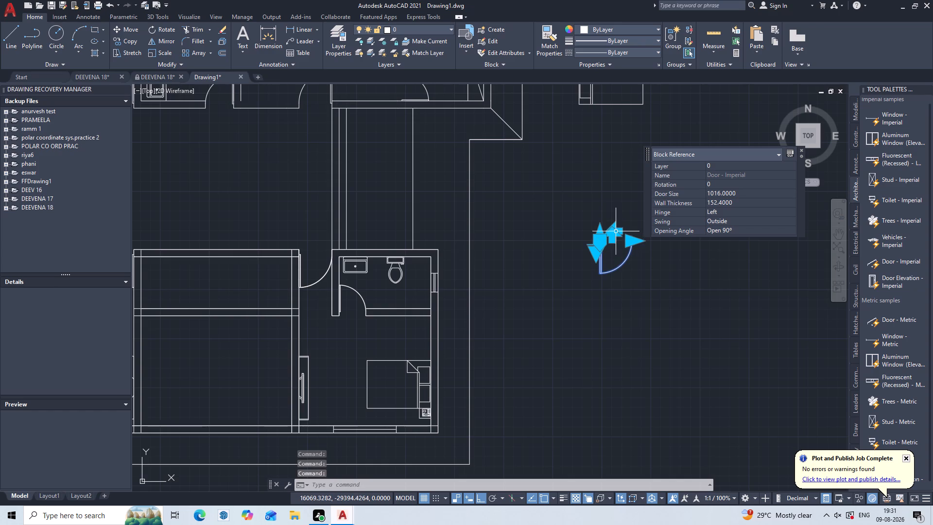
Flip the new door block's swing to Inside, keeping its hinge on the Left.
{"action": "left_click", "coordinate": [613, 231]}
{"action": "scroll", "coordinate": [623, 220], "scroll_direction": "up", "scroll_amount": 2}
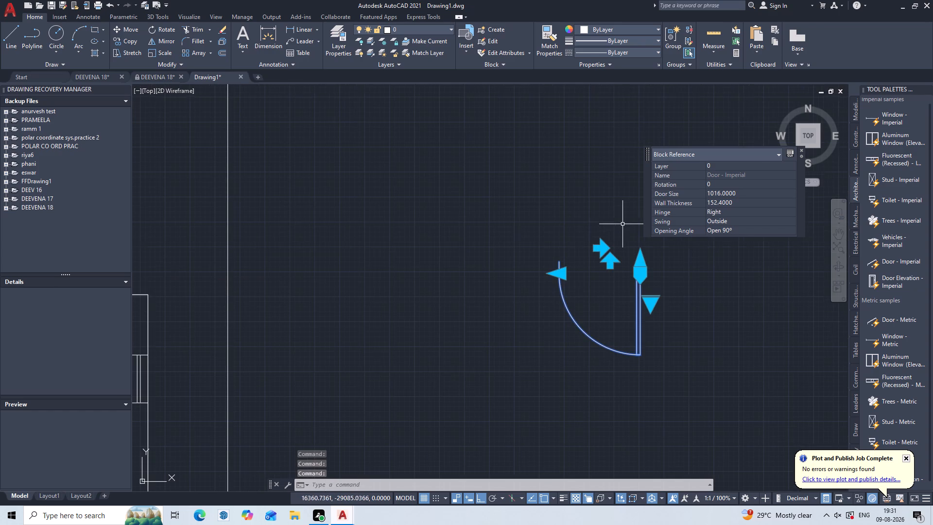
{"action": "middle_click_drag", "start_coordinate": [620, 227], "coordinate": [556, 139]}
{"action": "left_click", "coordinate": [541, 160]}
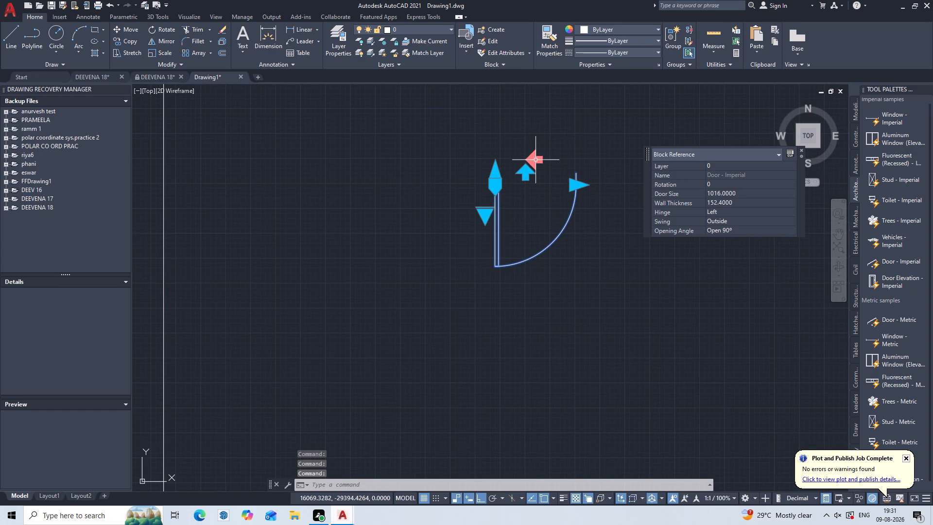
{"action": "left_click", "coordinate": [528, 171]}
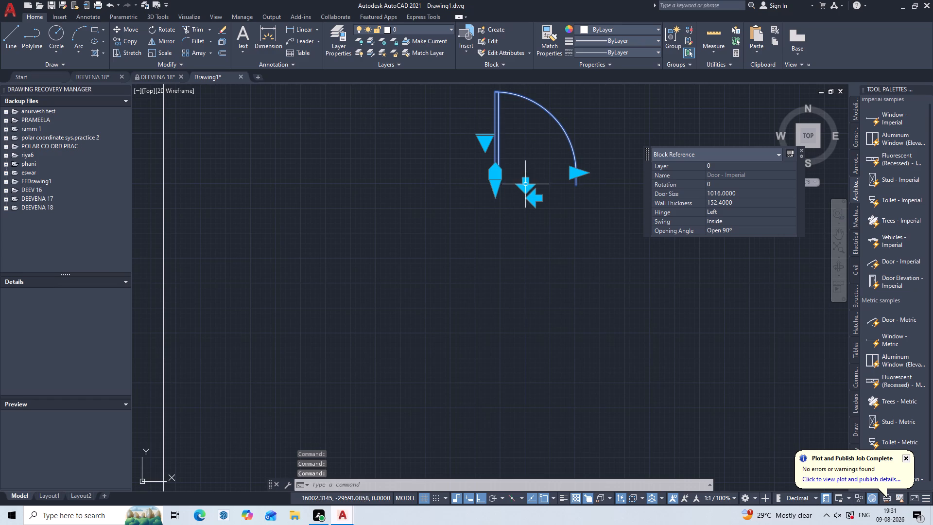
{"action": "left_click", "coordinate": [529, 195]}
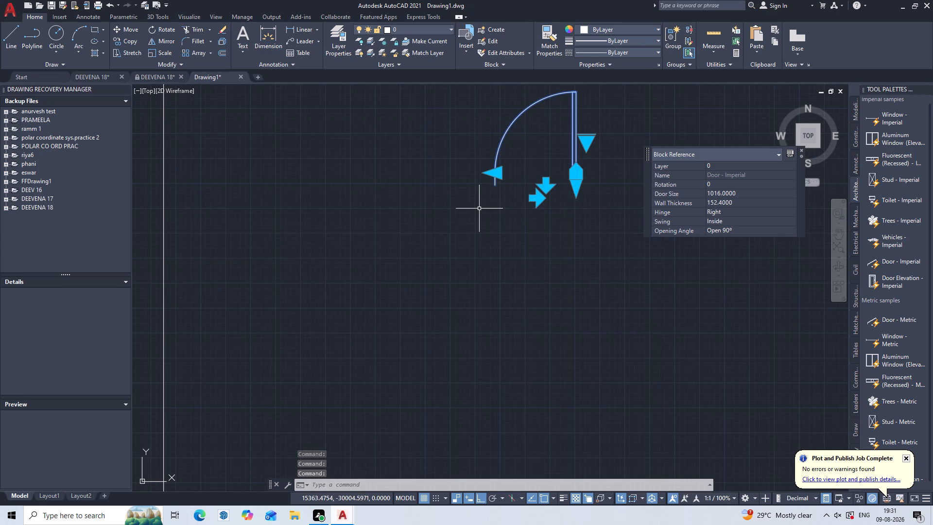
{"action": "double_click", "coordinate": [542, 195]}
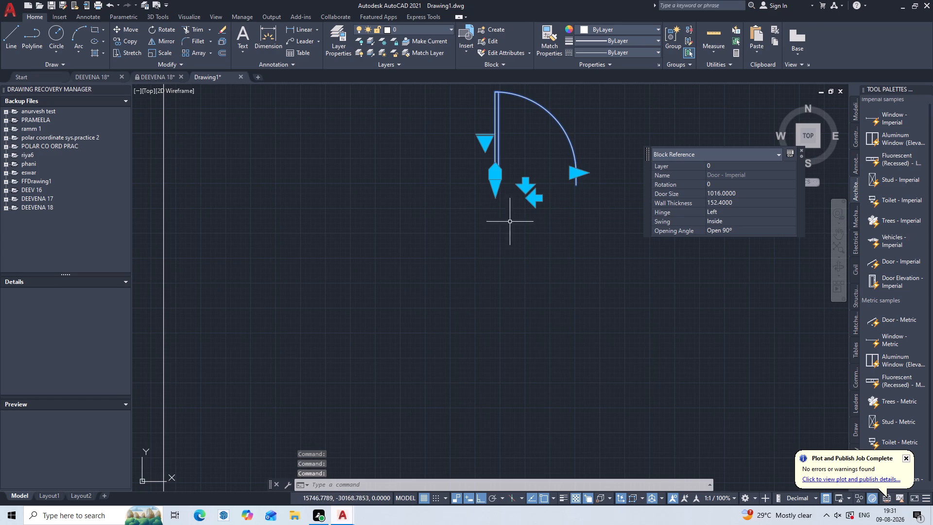
{"action": "key", "text": "Escape"}
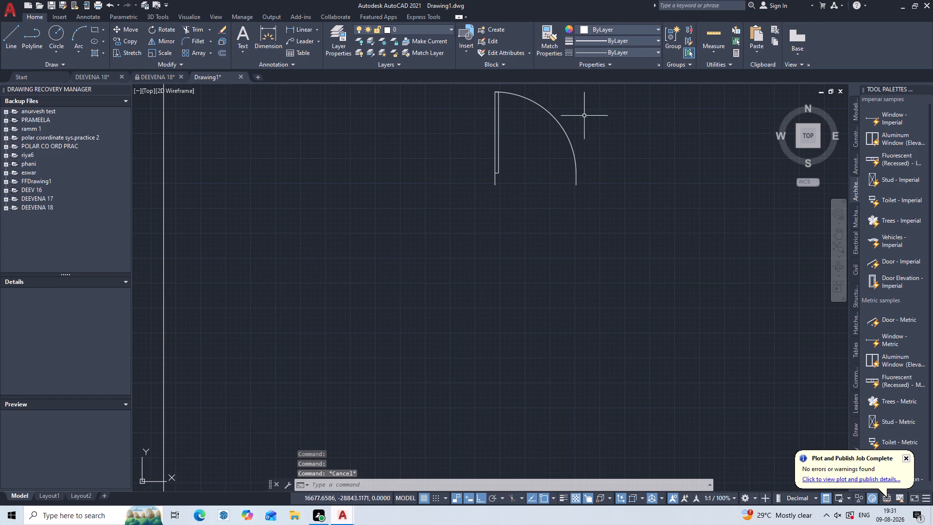
Rotate the door block 270° about the outer corner of its open leaf.
{"action": "left_click", "coordinate": [585, 113]}
{"action": "left_click", "coordinate": [463, 209]}
{"action": "key", "text": "r"}
{"action": "key", "text": "o"}
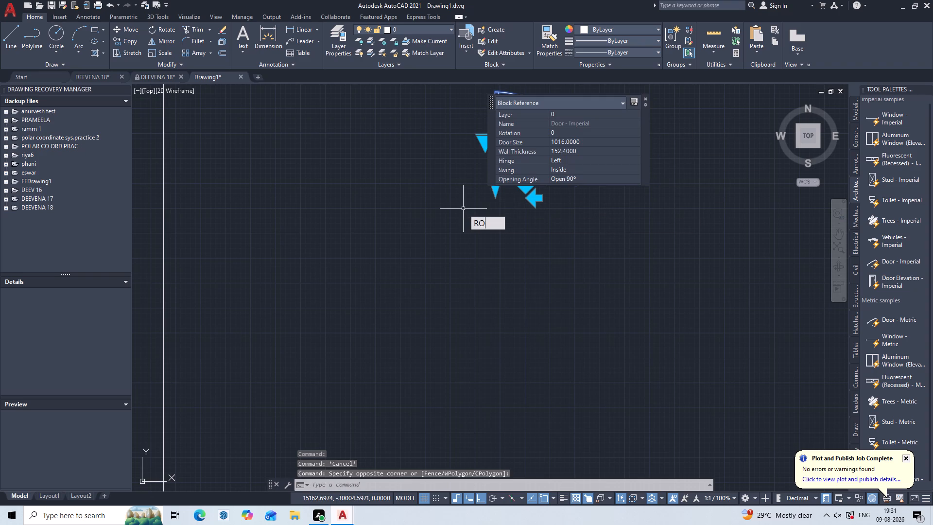
{"action": "key", "text": "Return"}
{"action": "middle_click_drag", "start_coordinate": [499, 196], "coordinate": [455, 261]}
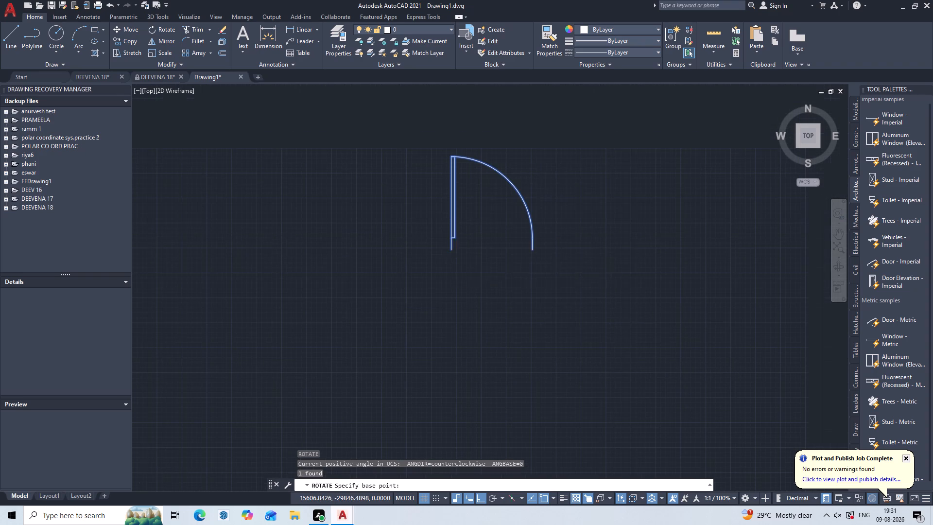
{"action": "left_click", "coordinate": [451, 156]}
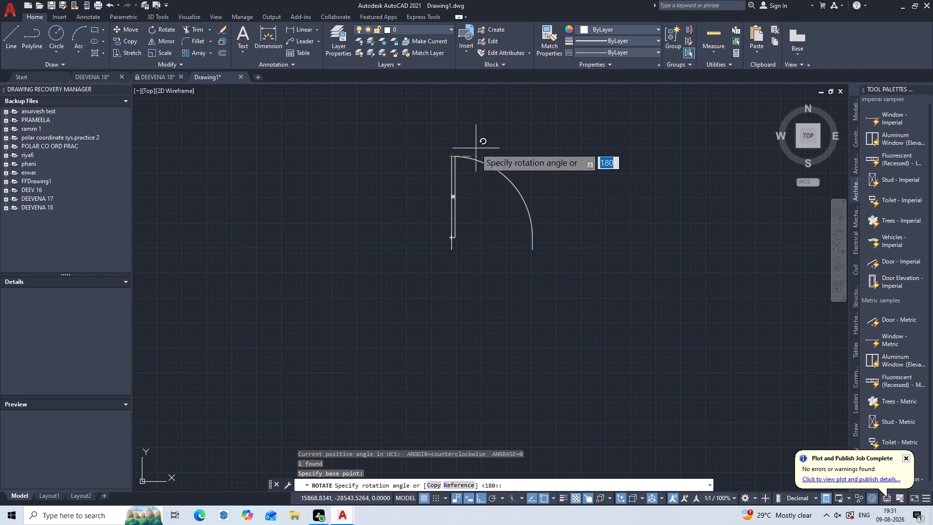
{"action": "left_click", "coordinate": [461, 290]}
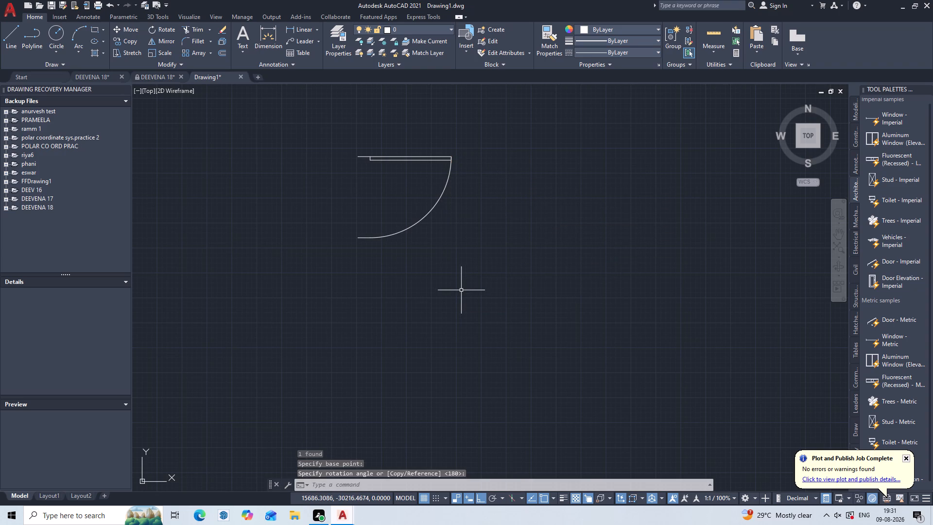
Mirror the door about a horizontal line through the free end of its swing arc, keeping the source, to form a double door.
{"action": "type", "text": "MI"}
{"action": "key", "text": "Return"}
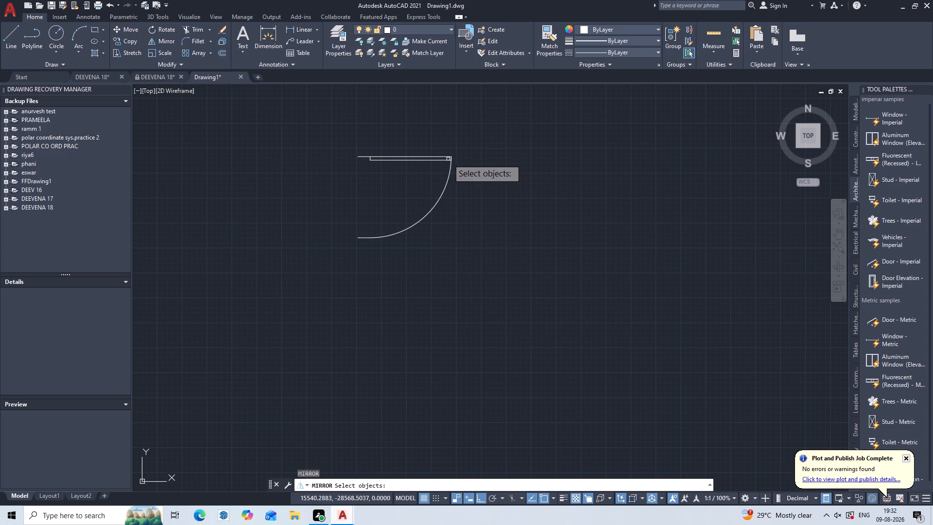
{"action": "double_click", "coordinate": [447, 160]}
{"action": "key", "text": "Return"}
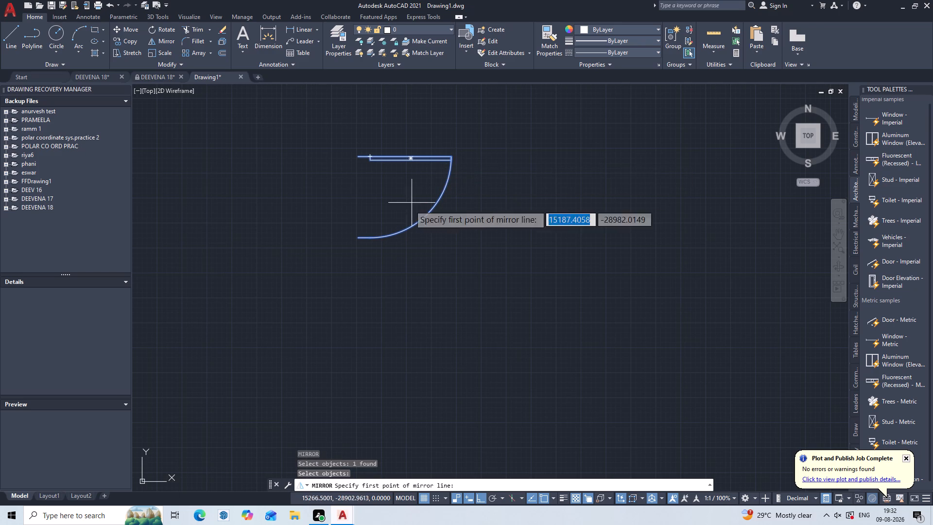
{"action": "left_click", "coordinate": [356, 240]}
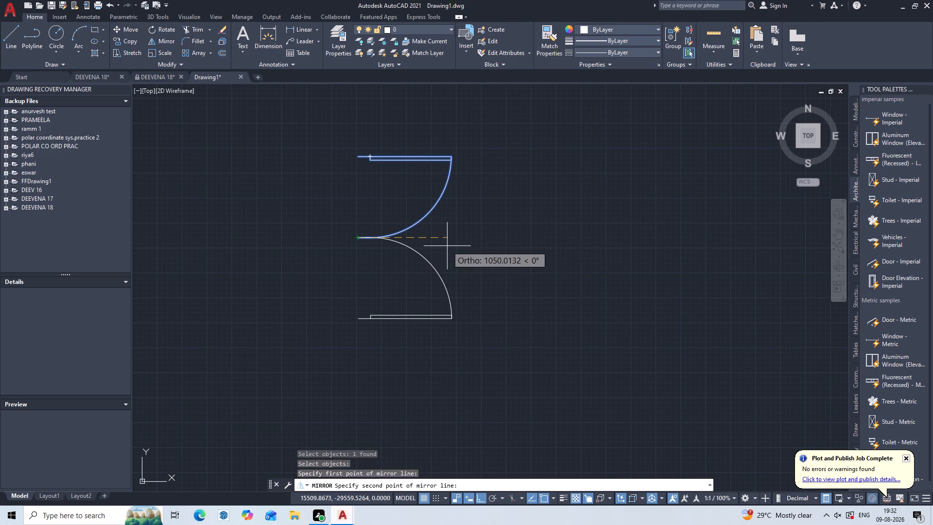
{"action": "double_click", "coordinate": [447, 246]}
{"action": "left_click_drag", "start_coordinate": [466, 287], "coordinate": [447, 246]}
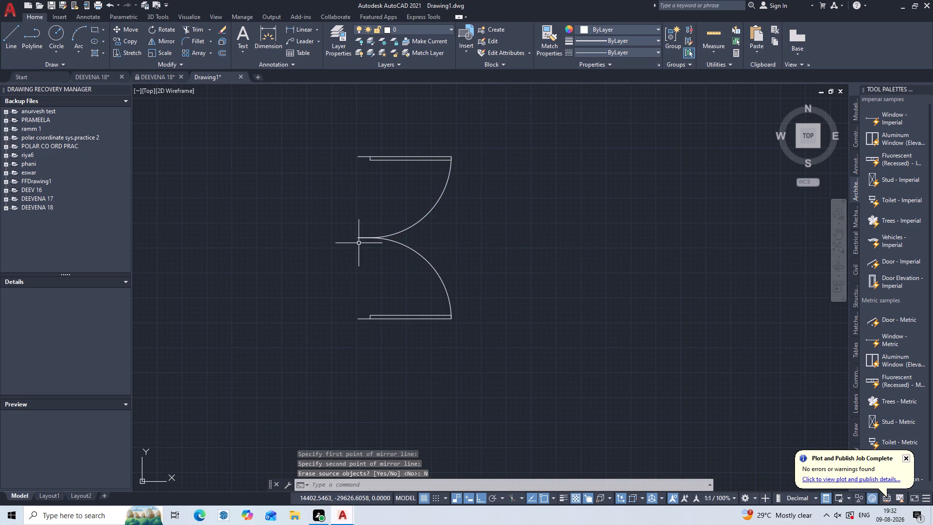
Copy the double door from its meeting point to the midpoint of the middle line of the left connecting wall, with Ortho off.
{"action": "scroll", "coordinate": [359, 243], "scroll_direction": "up", "scroll_amount": 5}
{"action": "scroll", "coordinate": [362, 239], "scroll_direction": "down", "scroll_amount": 5}
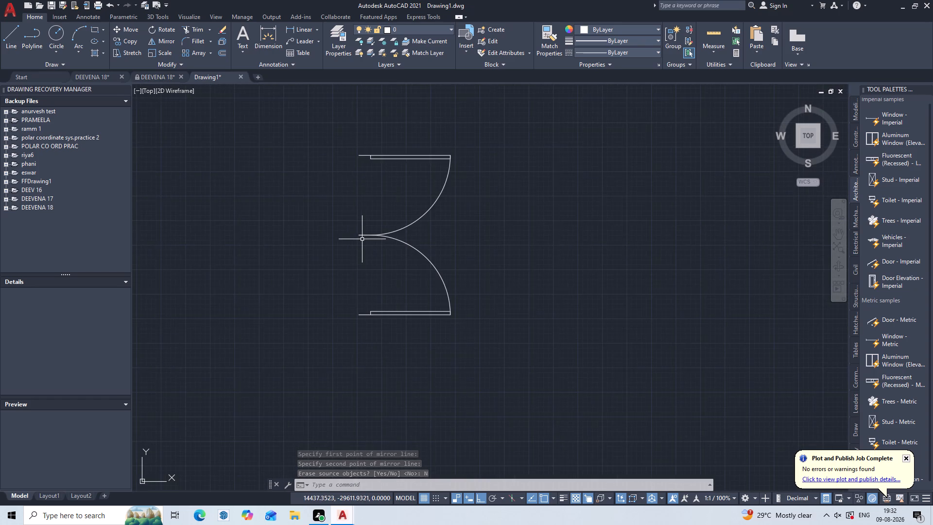
{"action": "scroll", "coordinate": [362, 239], "scroll_direction": "down", "scroll_amount": 1}
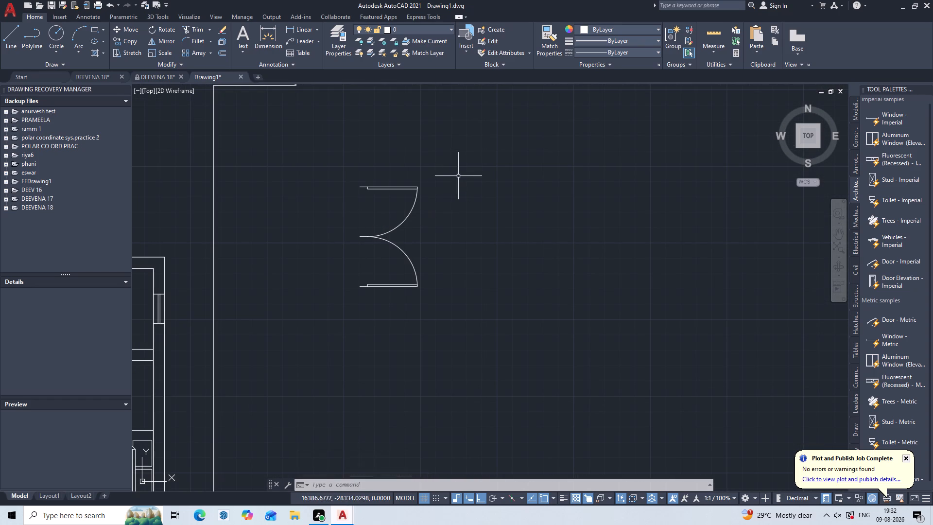
{"action": "left_click", "coordinate": [465, 166]}
{"action": "double_click", "coordinate": [319, 322]}
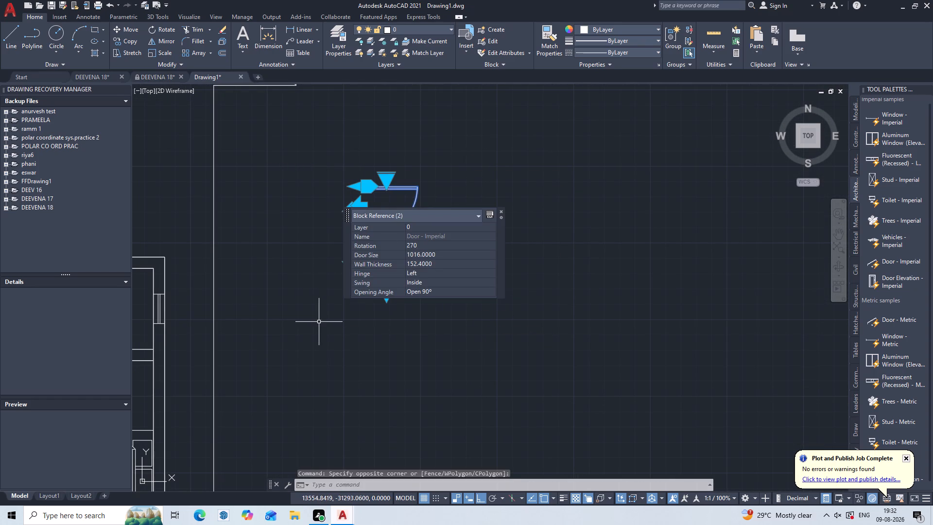
{"action": "key", "text": "c"}
{"action": "key", "text": "o"}
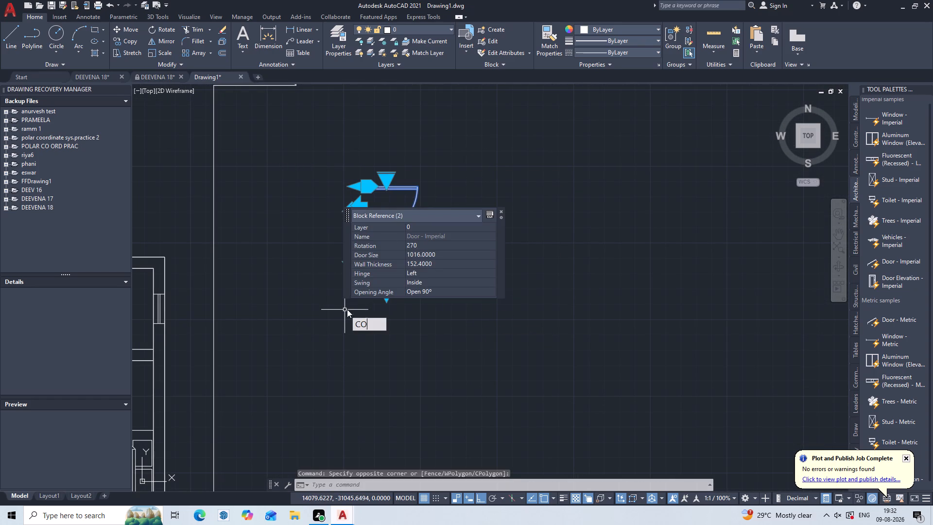
{"action": "key", "text": "p"}
{"action": "key", "text": "Return"}
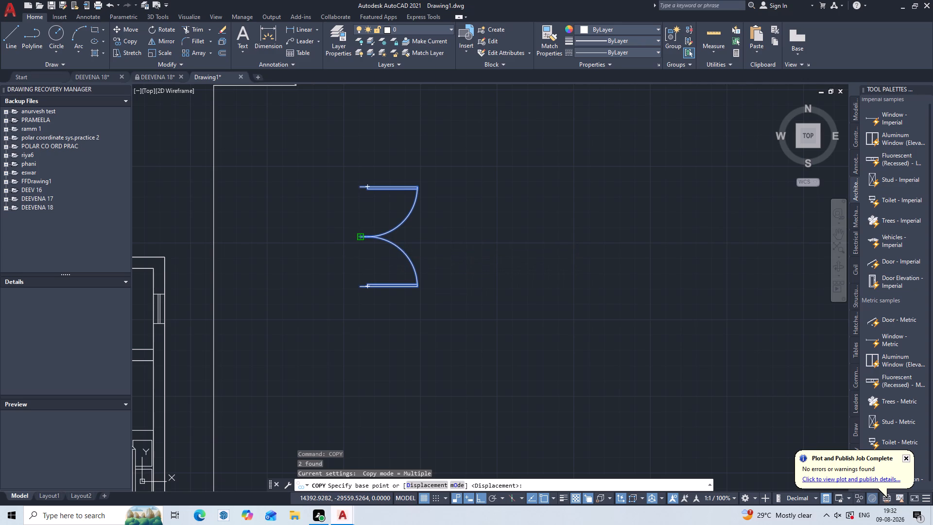
{"action": "left_click", "coordinate": [357, 236]}
{"action": "middle_click_drag", "start_coordinate": [269, 266], "coordinate": [592, 361]}
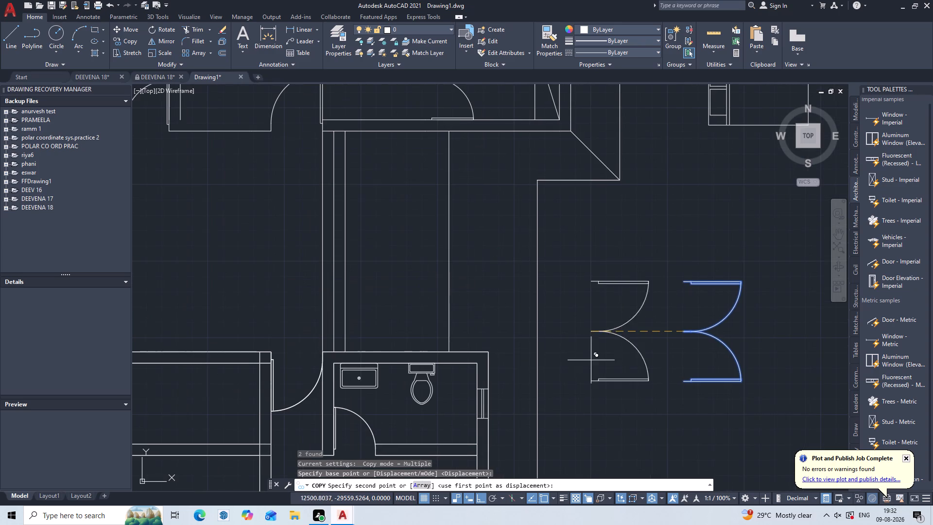
{"action": "key", "text": "F8"}
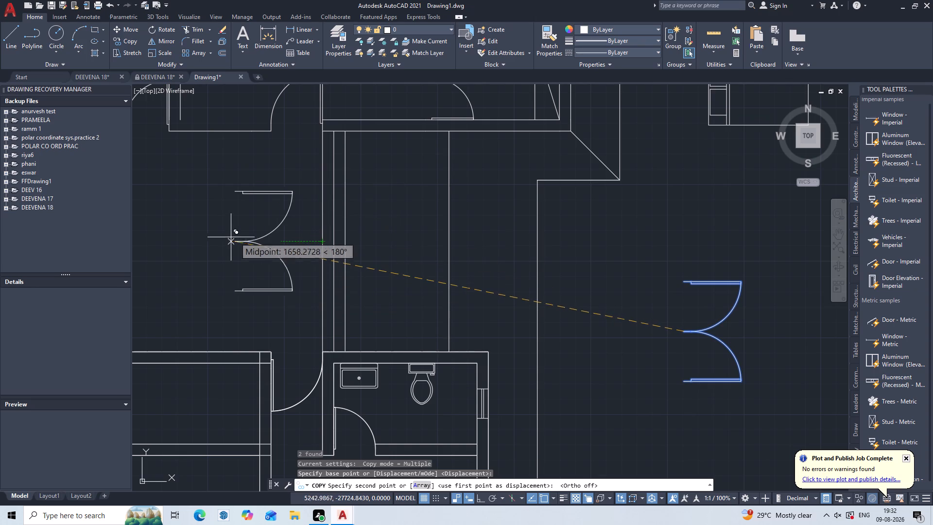
{"action": "scroll", "coordinate": [225, 239], "scroll_direction": "down", "scroll_amount": 1}
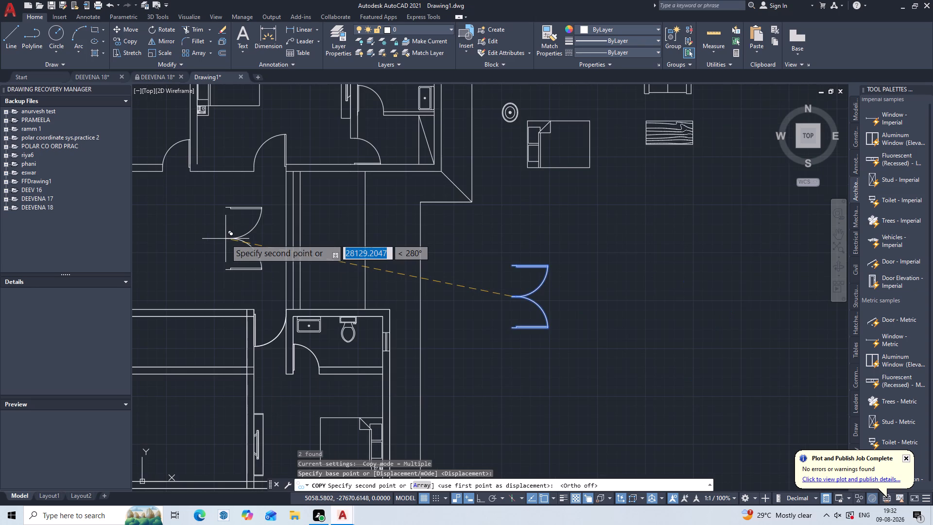
{"action": "middle_click_drag", "start_coordinate": [225, 239], "coordinate": [438, 310]}
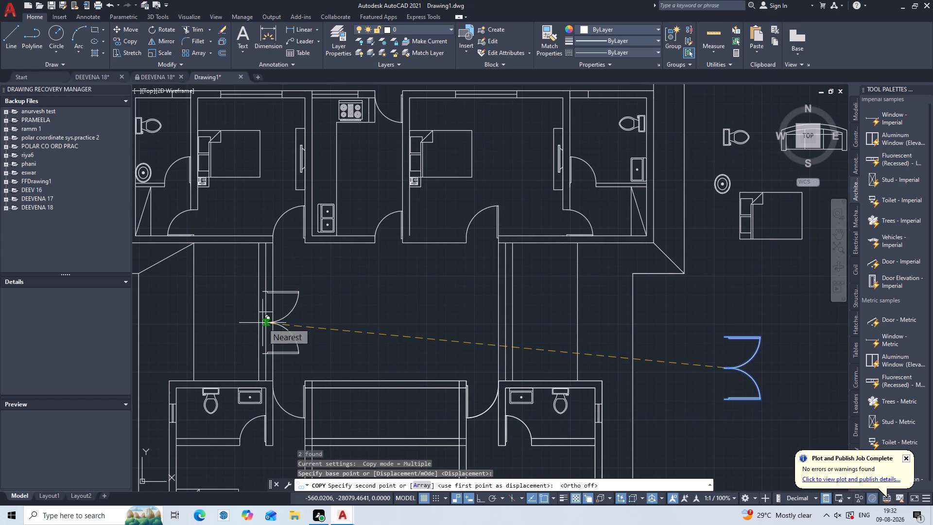
{"action": "scroll", "coordinate": [262, 323], "scroll_direction": "up", "scroll_amount": 2}
{"action": "left_click", "coordinate": [266, 294]}
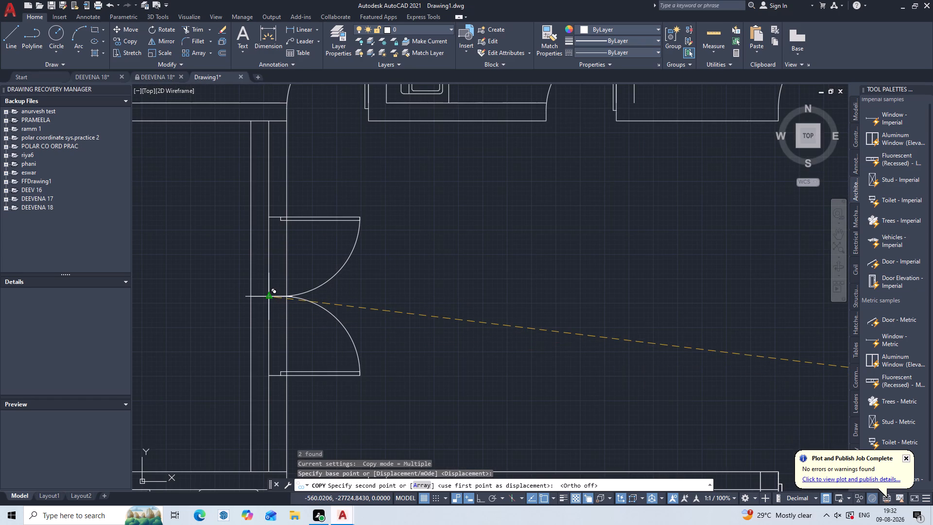
{"action": "key", "text": "Escape"}
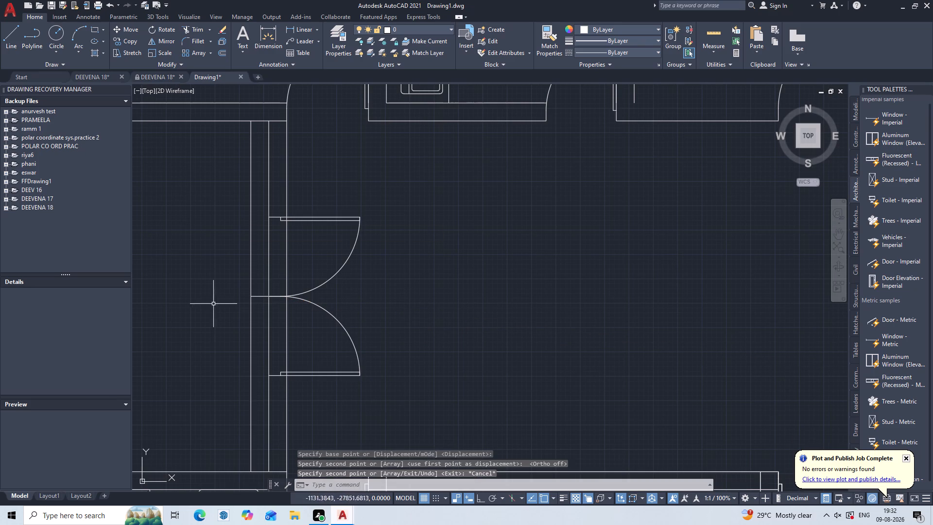
Delete the short horizontal line at the middle of the left connecting wall, beside the double door's meeting point.
{"action": "scroll", "coordinate": [255, 298], "scroll_direction": "up", "scroll_amount": 2}
{"action": "double_click", "coordinate": [259, 294]}
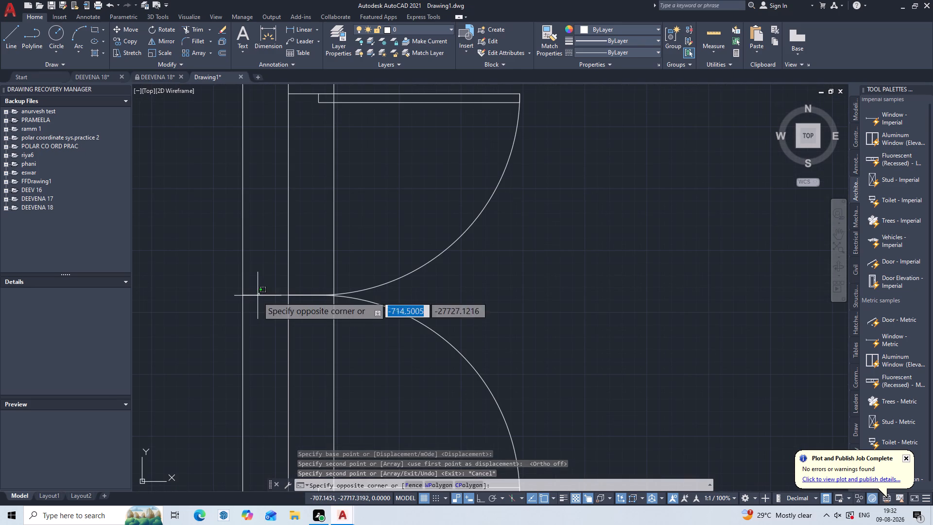
{"action": "left_click", "coordinate": [257, 300]}
{"action": "key", "text": "Delete"}
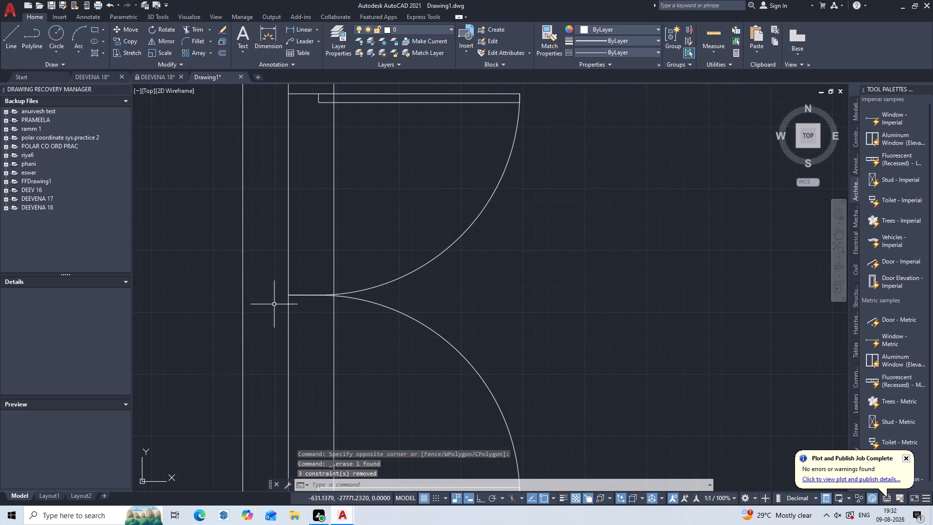
Trim the right-hand line of the left connecting wall where it crosses the double door's lower and upper leaves.
{"action": "scroll", "coordinate": [388, 311], "scroll_direction": "down", "scroll_amount": 2}
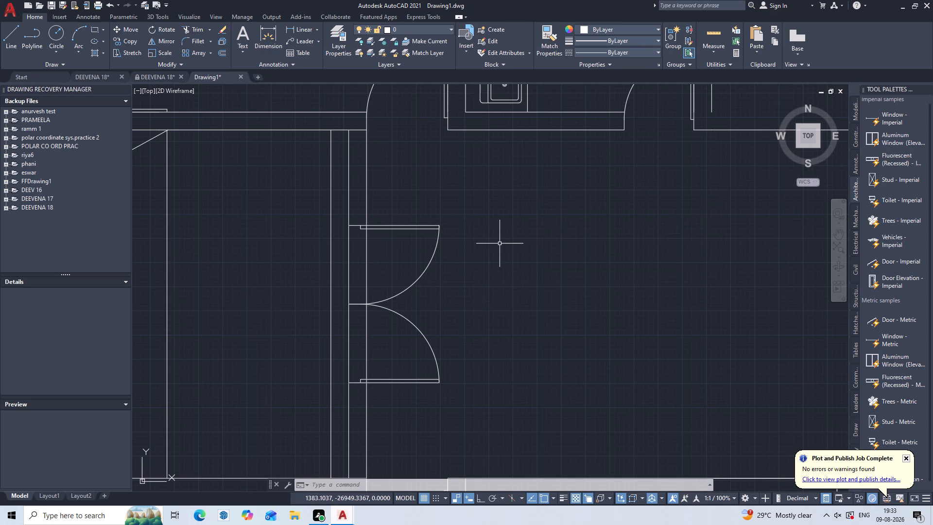
{"action": "scroll", "coordinate": [501, 243], "scroll_direction": "down", "scroll_amount": 1}
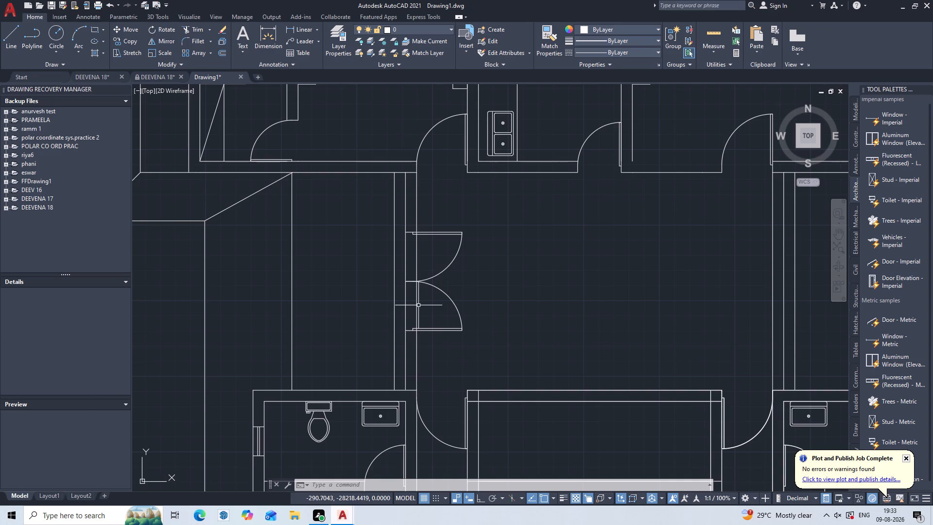
{"action": "scroll", "coordinate": [417, 337], "scroll_direction": "up", "scroll_amount": 1}
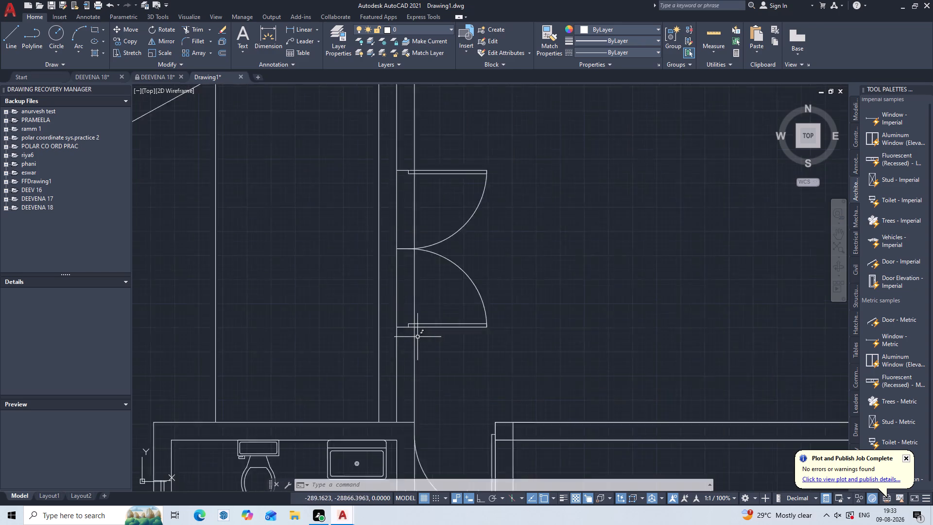
{"action": "scroll", "coordinate": [417, 337], "scroll_direction": "up", "scroll_amount": 3}
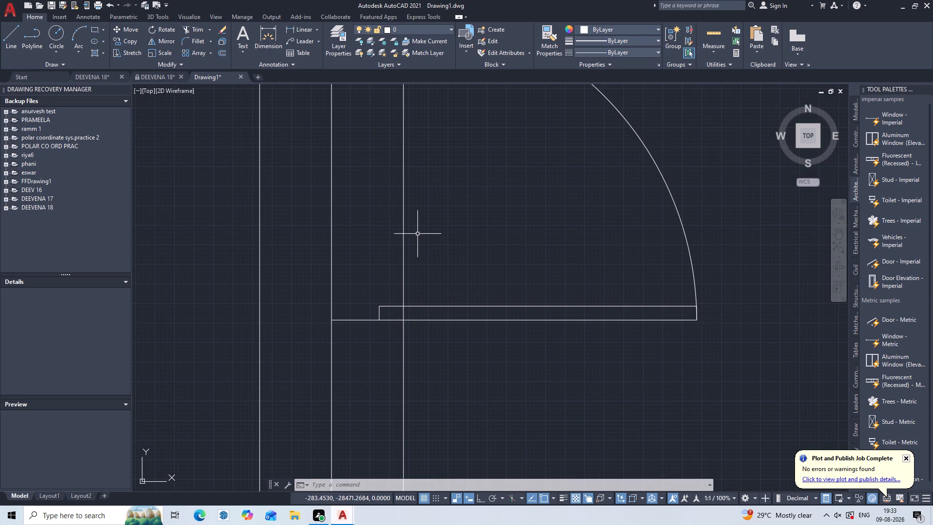
{"action": "type", "text": "TR"}
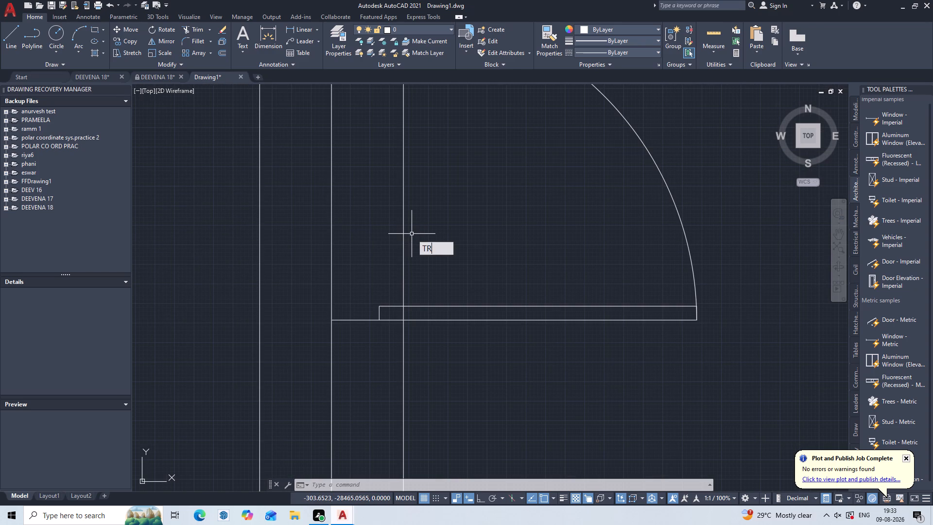
{"action": "key", "text": "Return"}
{"action": "scroll", "coordinate": [404, 309], "scroll_direction": "up", "scroll_amount": 2}
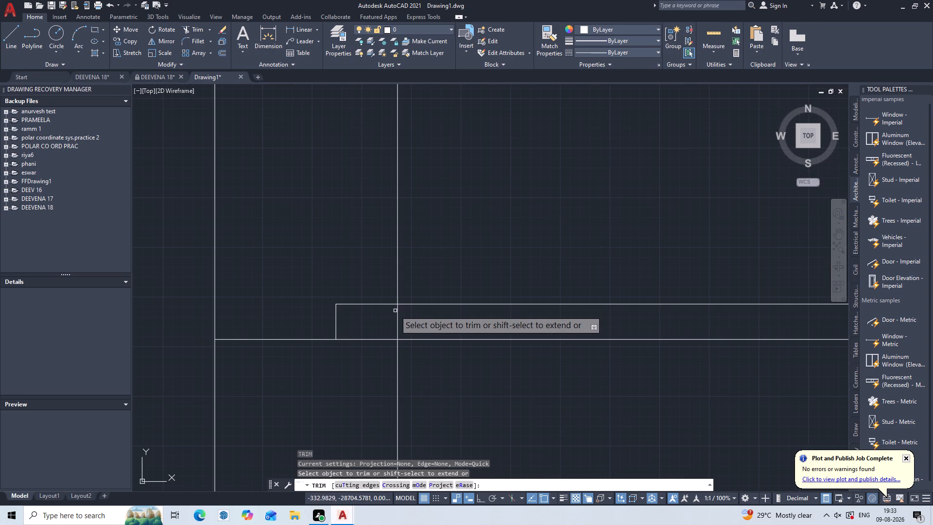
{"action": "left_click", "coordinate": [397, 321]}
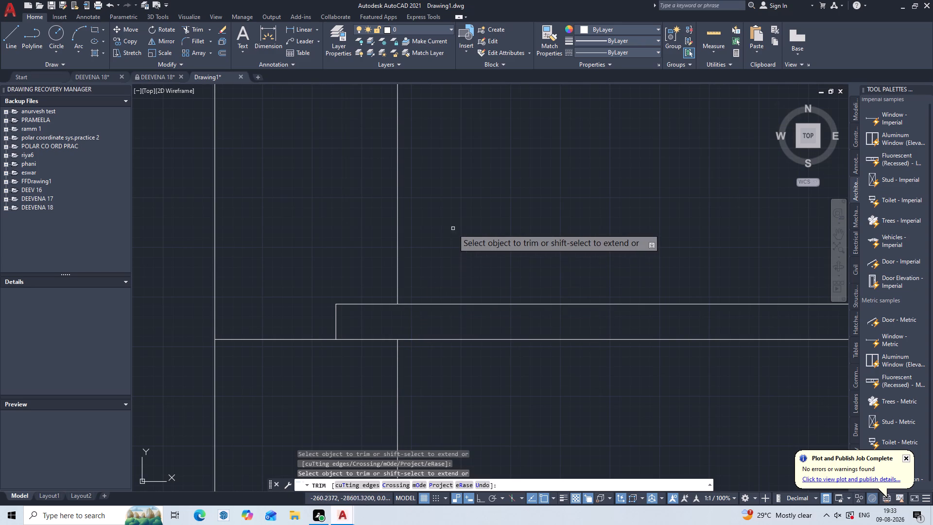
{"action": "scroll", "coordinate": [453, 228], "scroll_direction": "down", "scroll_amount": 2}
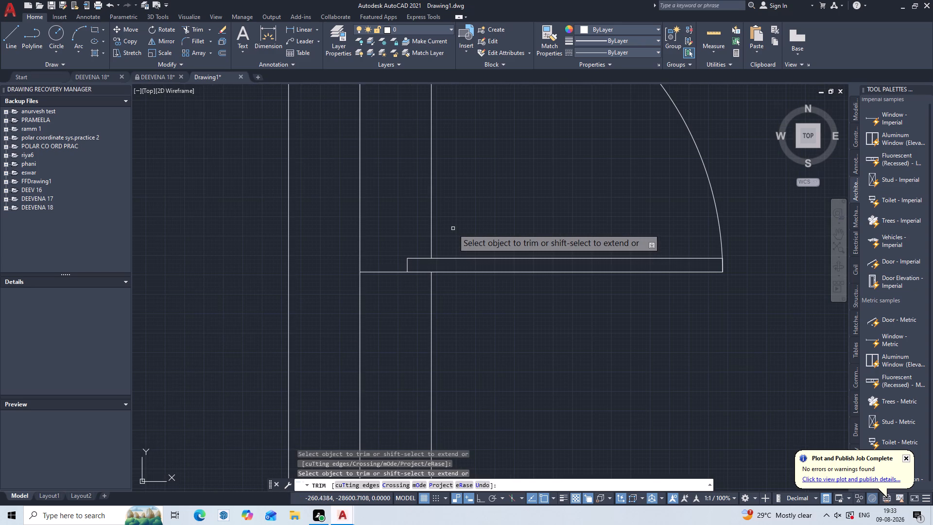
{"action": "middle_click_drag", "start_coordinate": [451, 193], "coordinate": [432, 417]}
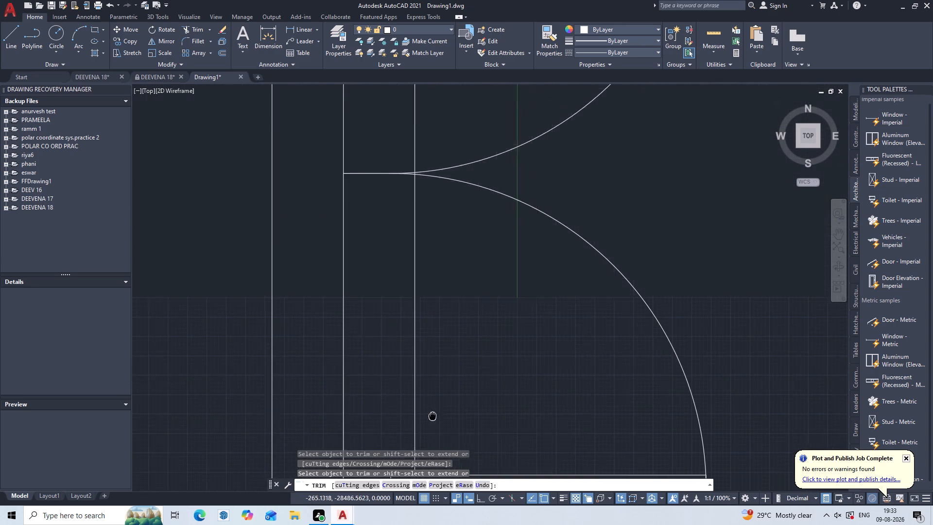
{"action": "scroll", "coordinate": [442, 314], "scroll_direction": "down", "scroll_amount": 3}
{"action": "middle_click_drag", "start_coordinate": [442, 314], "coordinate": [445, 392]}
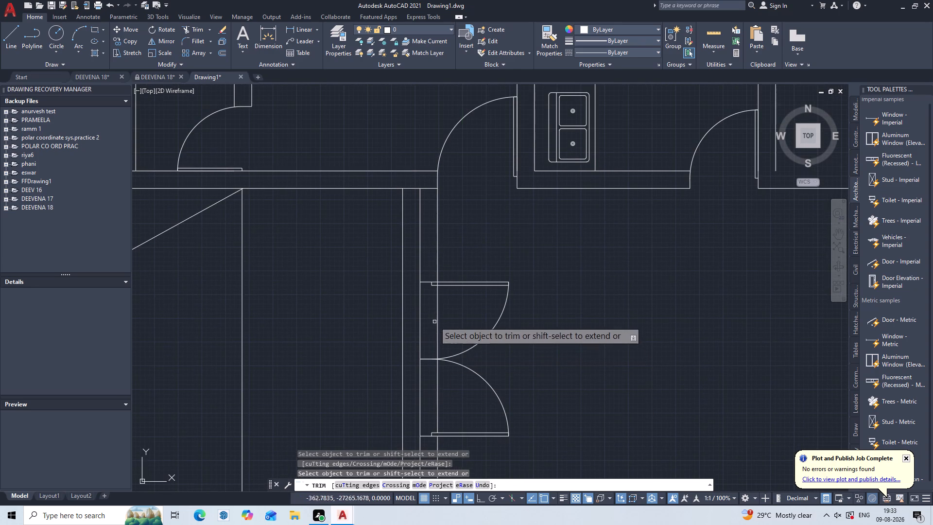
{"action": "scroll", "coordinate": [425, 284], "scroll_direction": "up", "scroll_amount": 5}
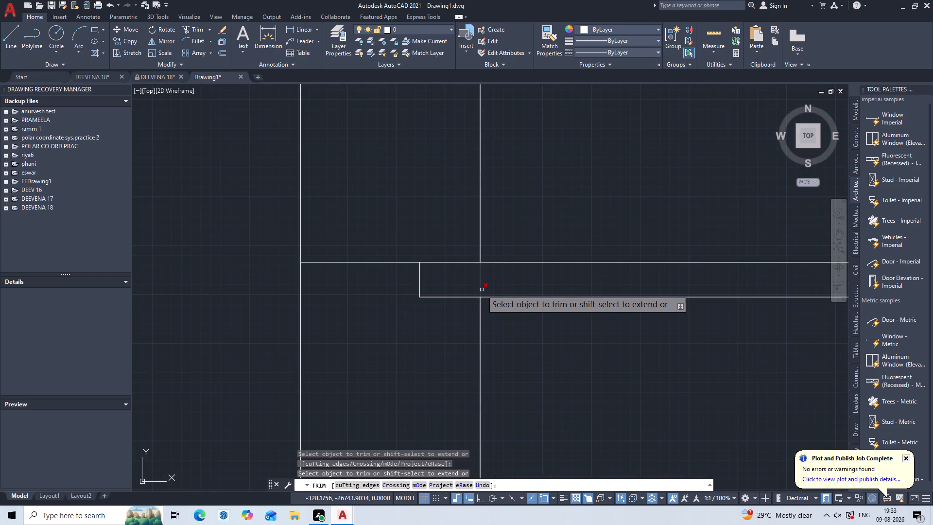
{"action": "left_click", "coordinate": [482, 290]}
{"action": "key", "text": "Escape"}
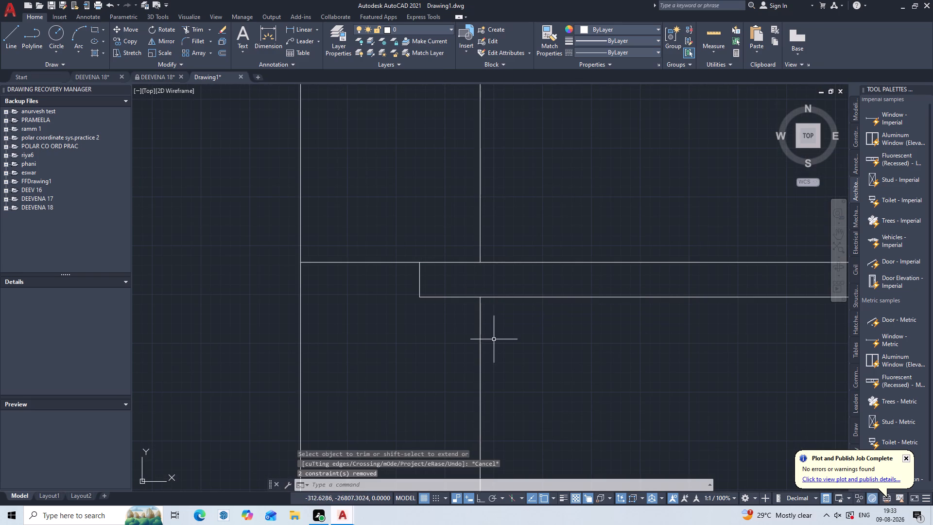
Delete the remaining piece of the right-hand wall line between the double door's two leaves.
{"action": "left_click", "coordinate": [495, 338]}
{"action": "left_click", "coordinate": [457, 359]}
{"action": "key", "text": "Delete"}
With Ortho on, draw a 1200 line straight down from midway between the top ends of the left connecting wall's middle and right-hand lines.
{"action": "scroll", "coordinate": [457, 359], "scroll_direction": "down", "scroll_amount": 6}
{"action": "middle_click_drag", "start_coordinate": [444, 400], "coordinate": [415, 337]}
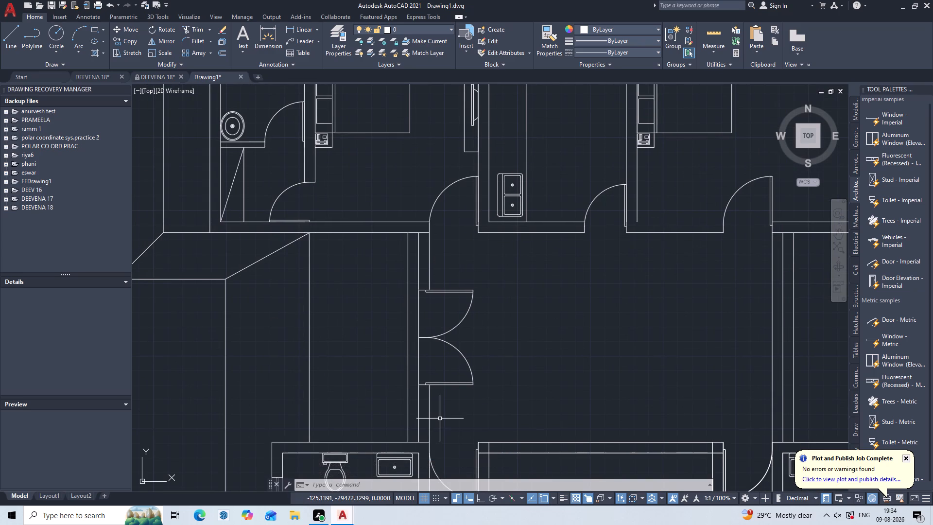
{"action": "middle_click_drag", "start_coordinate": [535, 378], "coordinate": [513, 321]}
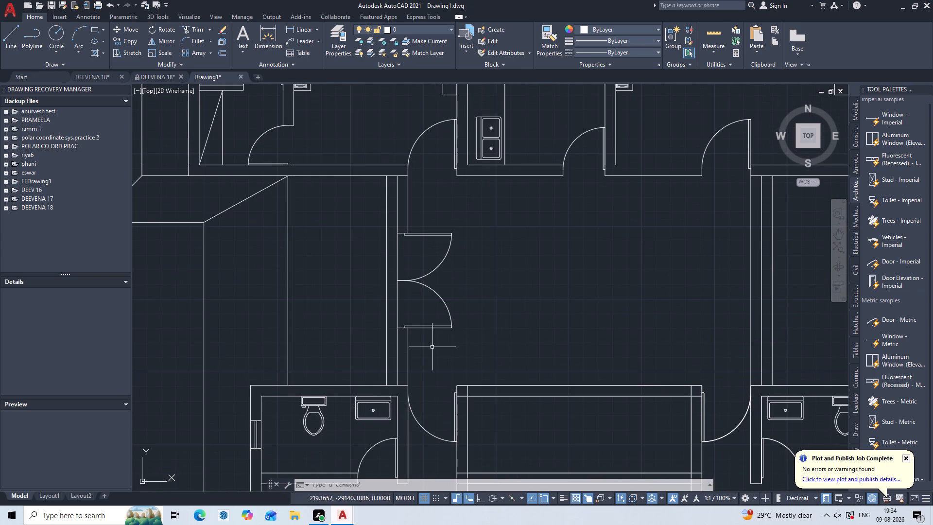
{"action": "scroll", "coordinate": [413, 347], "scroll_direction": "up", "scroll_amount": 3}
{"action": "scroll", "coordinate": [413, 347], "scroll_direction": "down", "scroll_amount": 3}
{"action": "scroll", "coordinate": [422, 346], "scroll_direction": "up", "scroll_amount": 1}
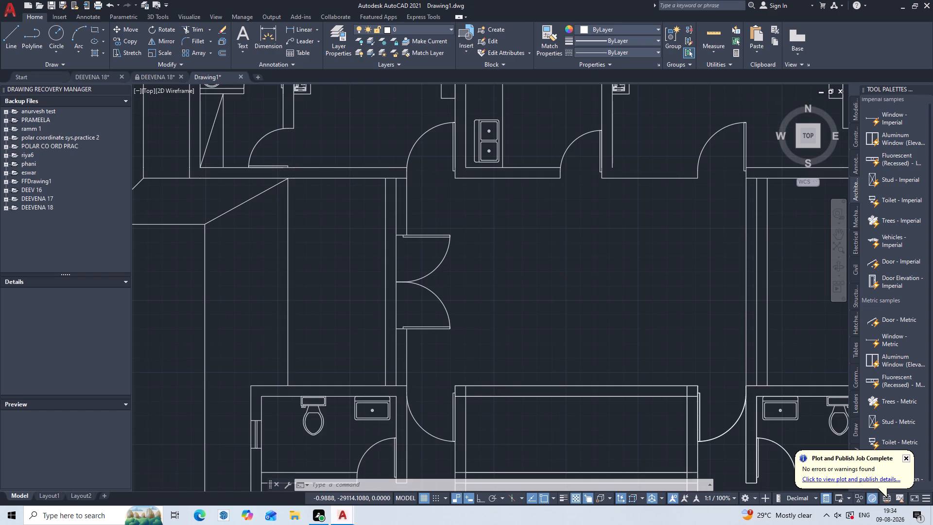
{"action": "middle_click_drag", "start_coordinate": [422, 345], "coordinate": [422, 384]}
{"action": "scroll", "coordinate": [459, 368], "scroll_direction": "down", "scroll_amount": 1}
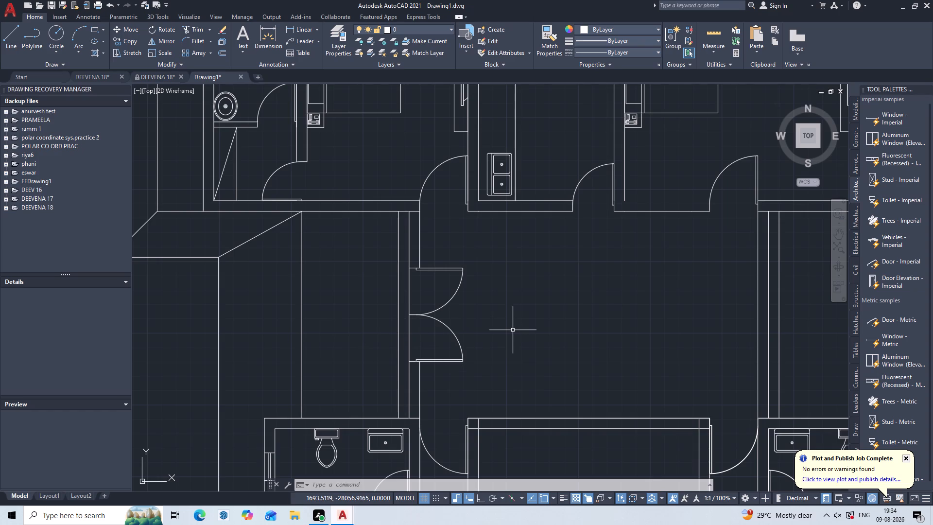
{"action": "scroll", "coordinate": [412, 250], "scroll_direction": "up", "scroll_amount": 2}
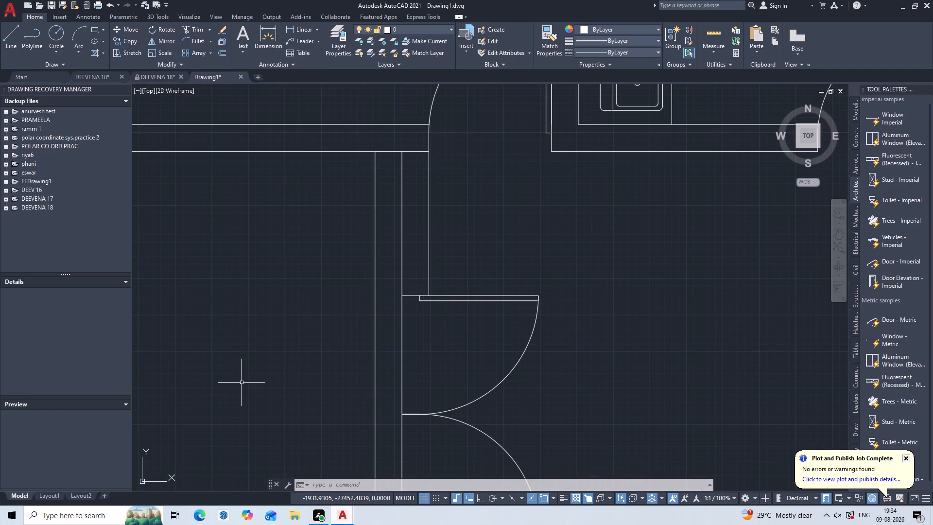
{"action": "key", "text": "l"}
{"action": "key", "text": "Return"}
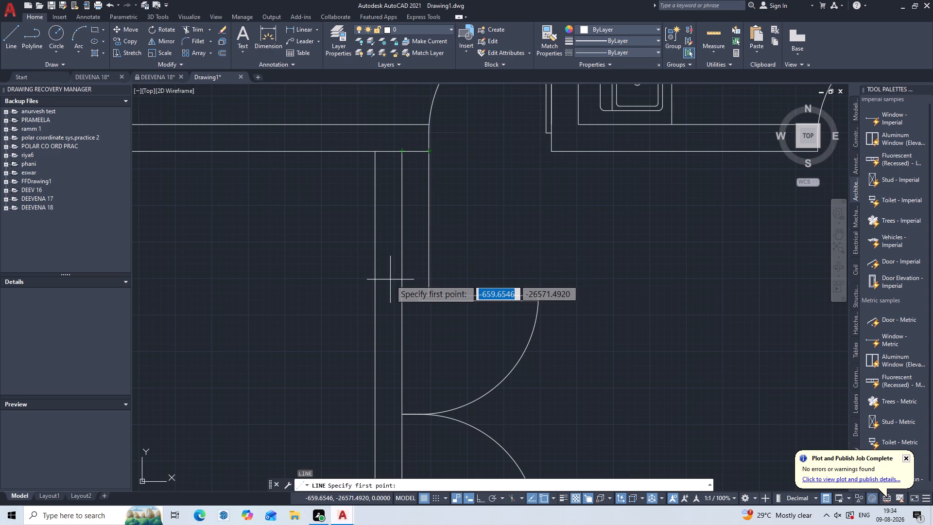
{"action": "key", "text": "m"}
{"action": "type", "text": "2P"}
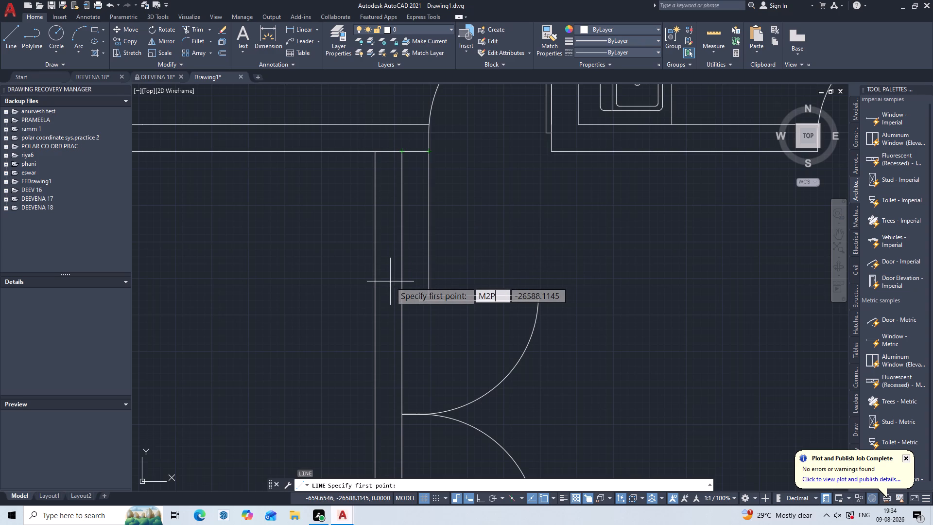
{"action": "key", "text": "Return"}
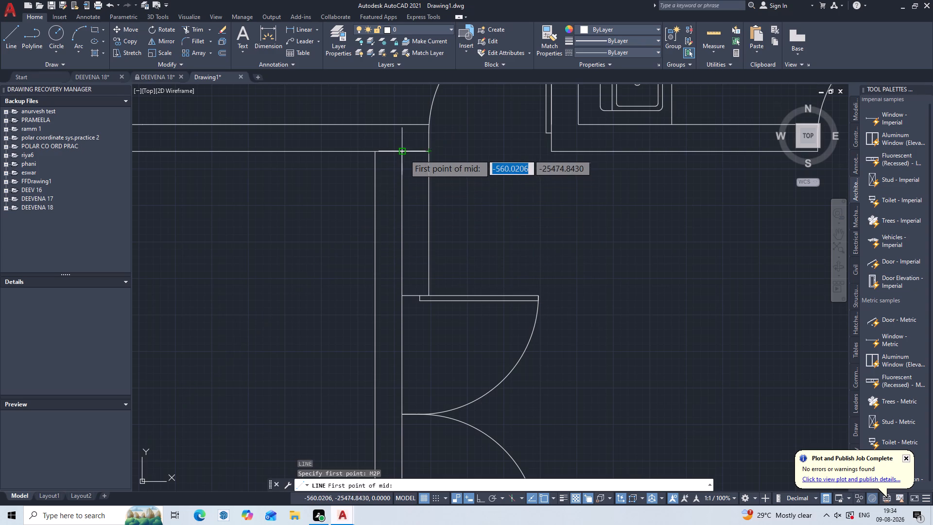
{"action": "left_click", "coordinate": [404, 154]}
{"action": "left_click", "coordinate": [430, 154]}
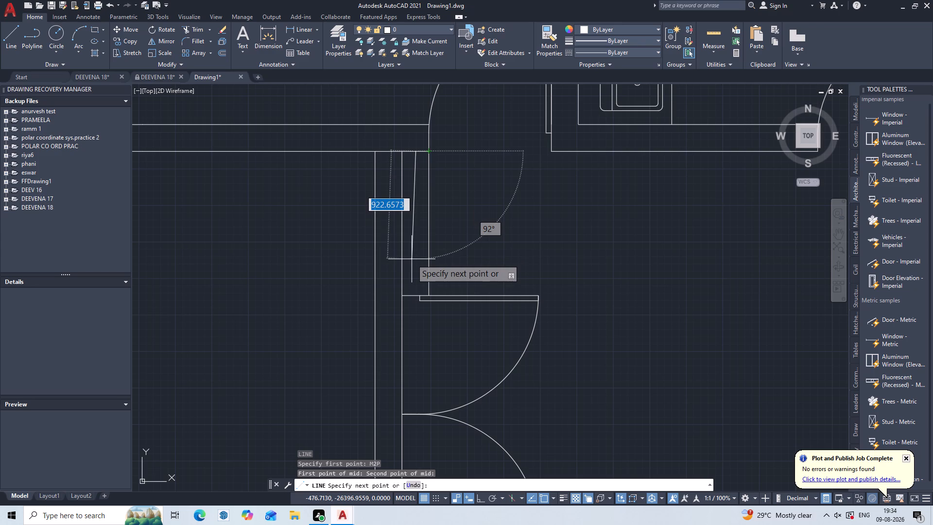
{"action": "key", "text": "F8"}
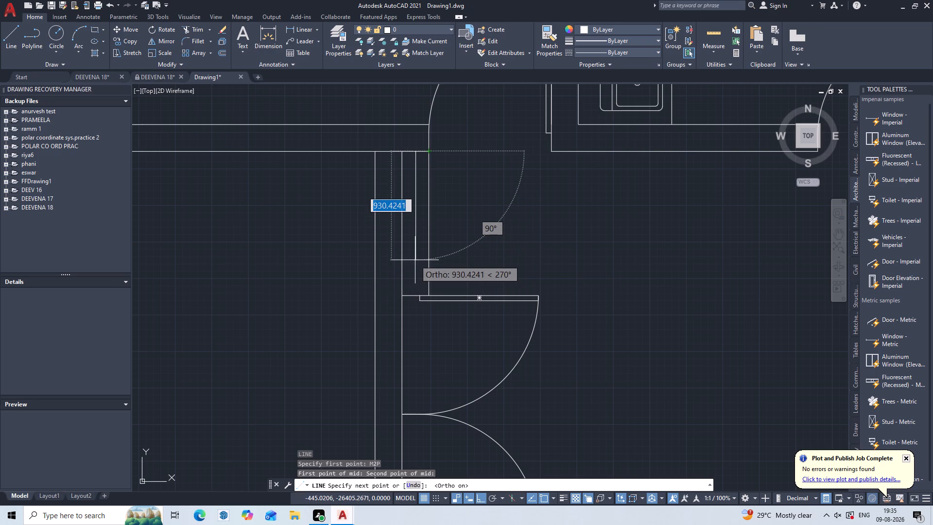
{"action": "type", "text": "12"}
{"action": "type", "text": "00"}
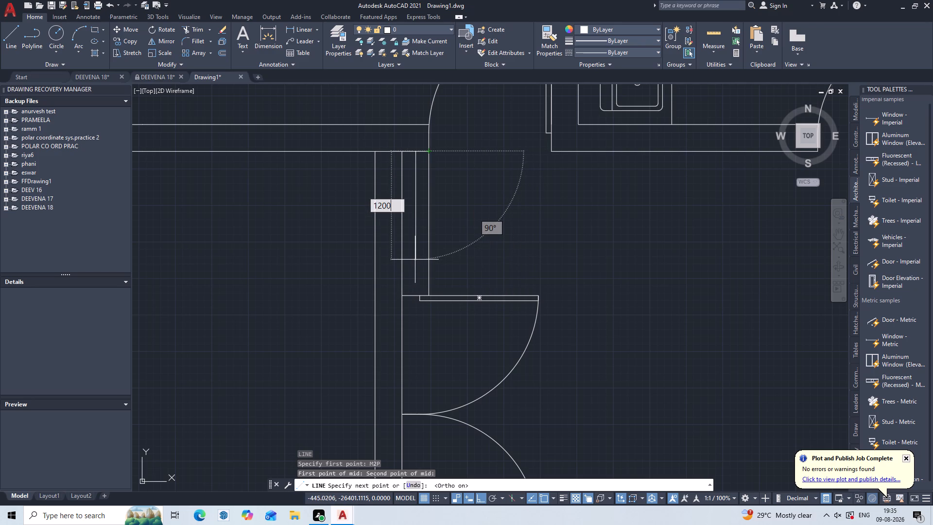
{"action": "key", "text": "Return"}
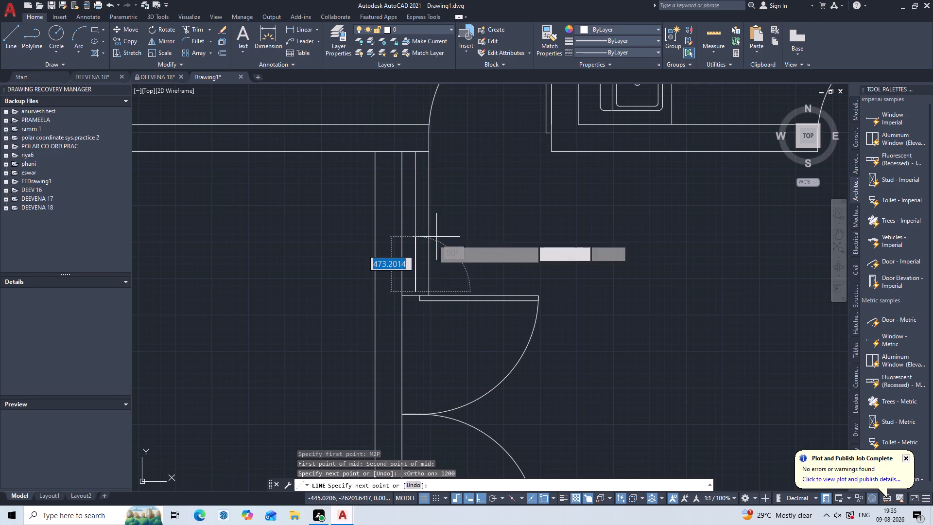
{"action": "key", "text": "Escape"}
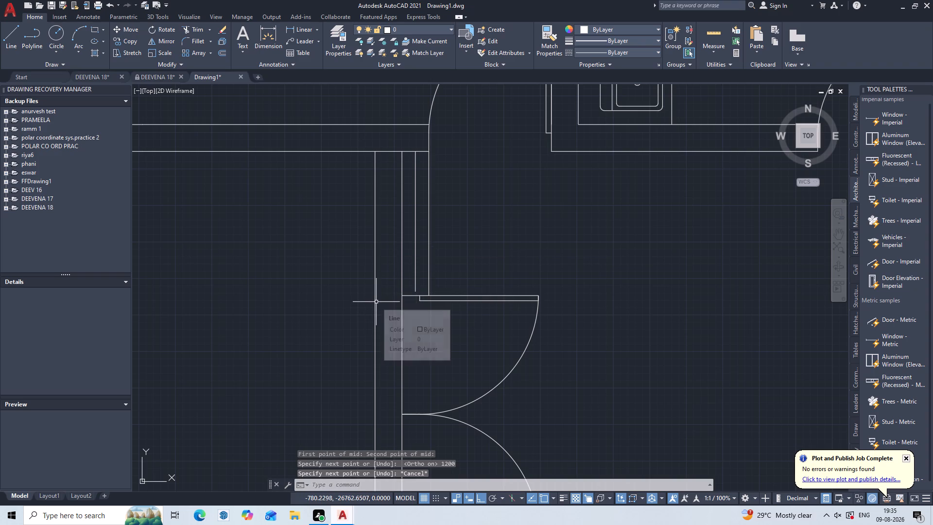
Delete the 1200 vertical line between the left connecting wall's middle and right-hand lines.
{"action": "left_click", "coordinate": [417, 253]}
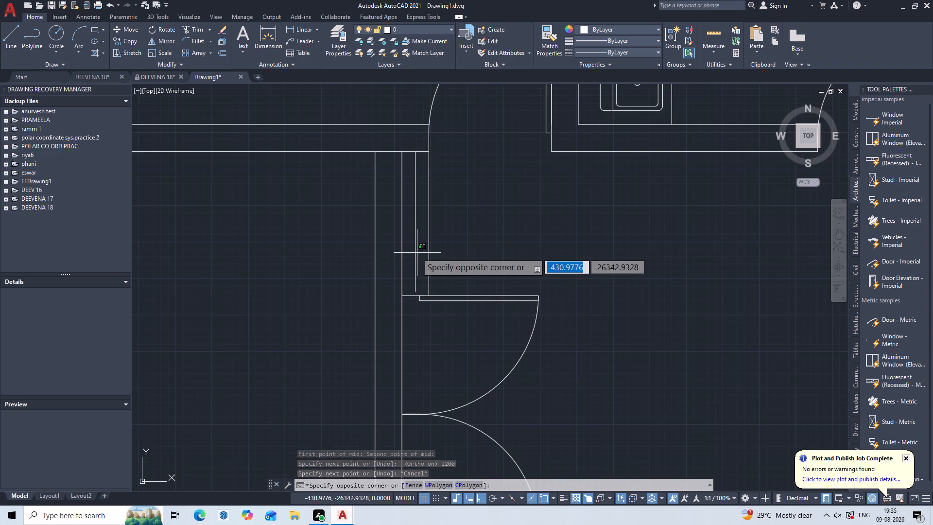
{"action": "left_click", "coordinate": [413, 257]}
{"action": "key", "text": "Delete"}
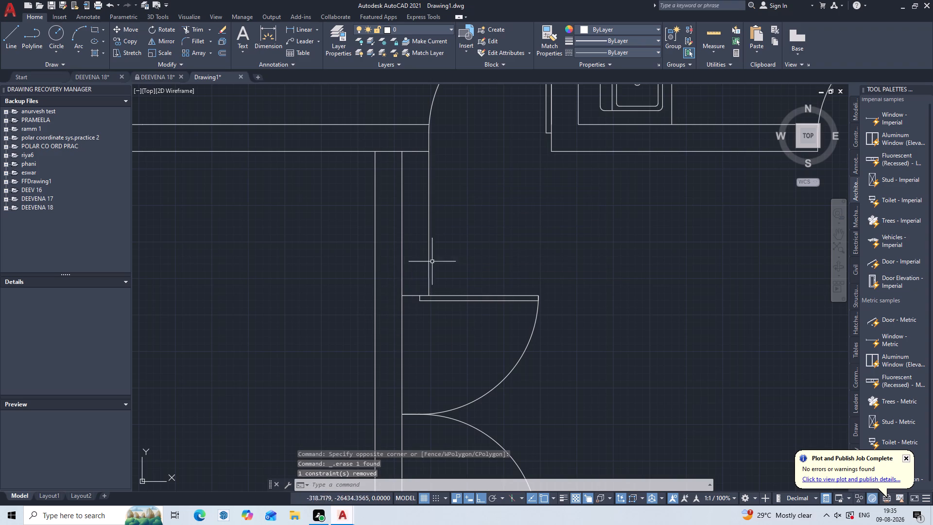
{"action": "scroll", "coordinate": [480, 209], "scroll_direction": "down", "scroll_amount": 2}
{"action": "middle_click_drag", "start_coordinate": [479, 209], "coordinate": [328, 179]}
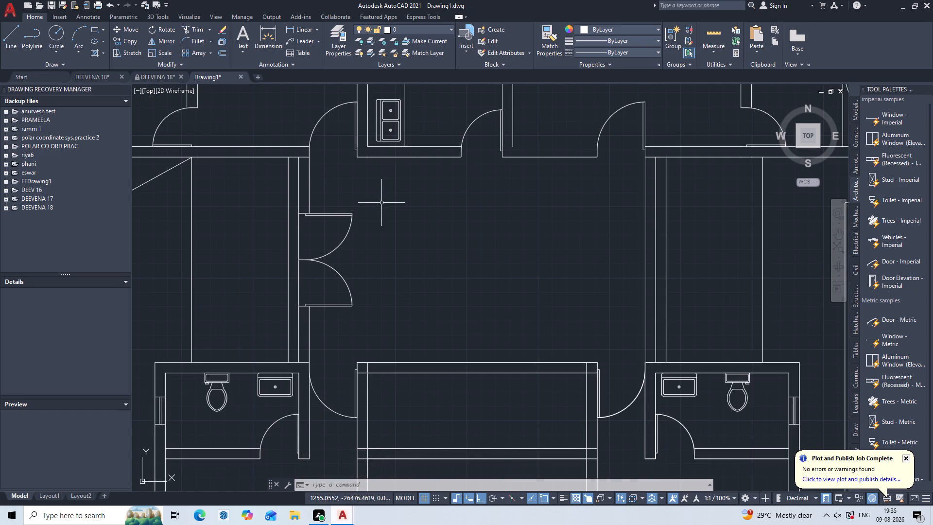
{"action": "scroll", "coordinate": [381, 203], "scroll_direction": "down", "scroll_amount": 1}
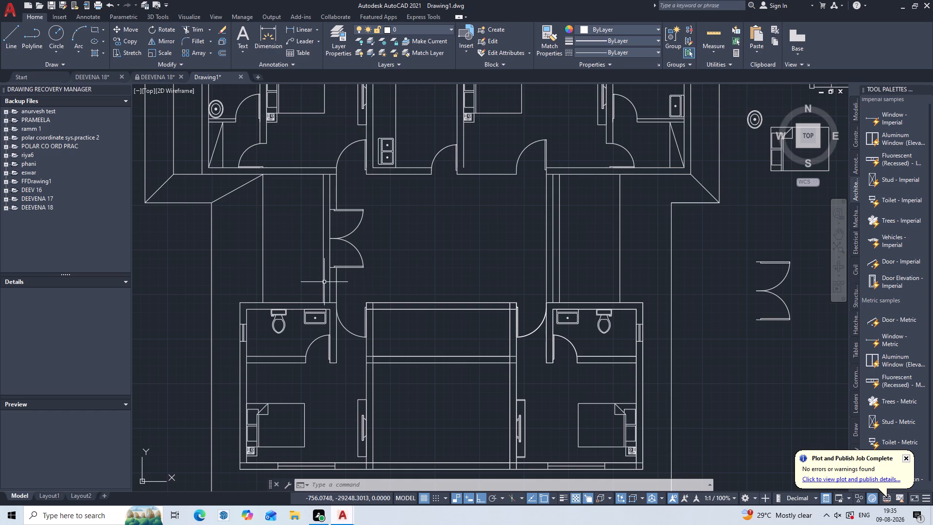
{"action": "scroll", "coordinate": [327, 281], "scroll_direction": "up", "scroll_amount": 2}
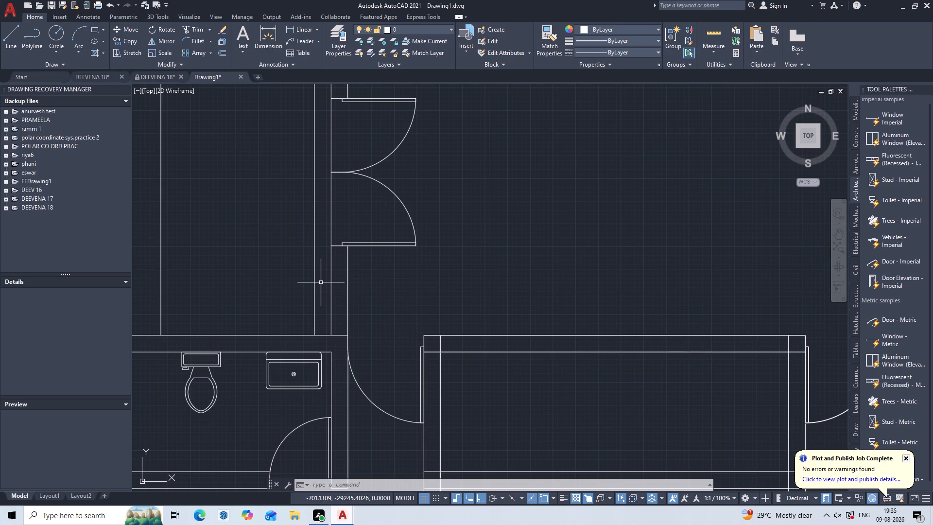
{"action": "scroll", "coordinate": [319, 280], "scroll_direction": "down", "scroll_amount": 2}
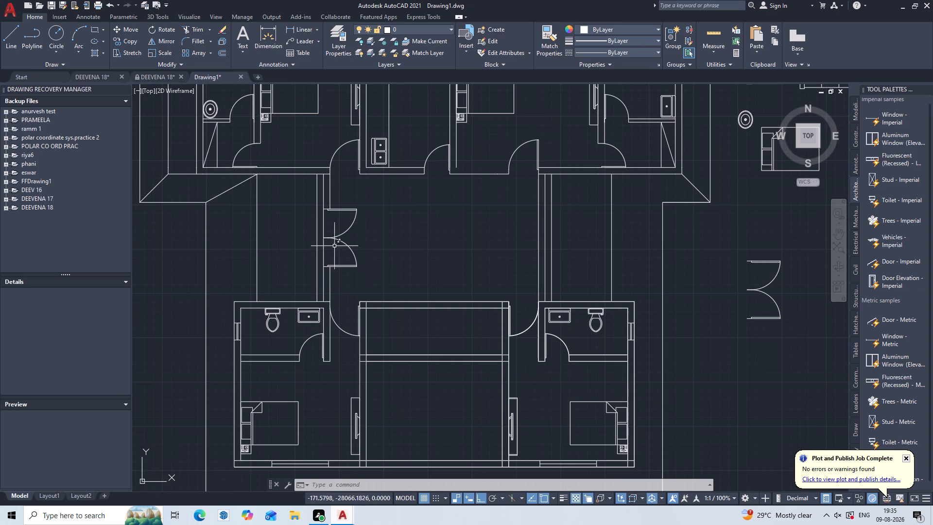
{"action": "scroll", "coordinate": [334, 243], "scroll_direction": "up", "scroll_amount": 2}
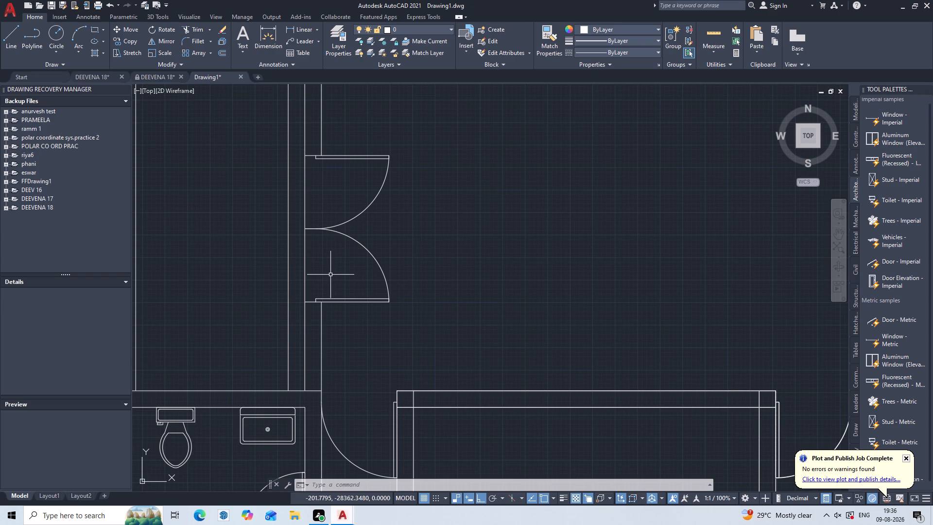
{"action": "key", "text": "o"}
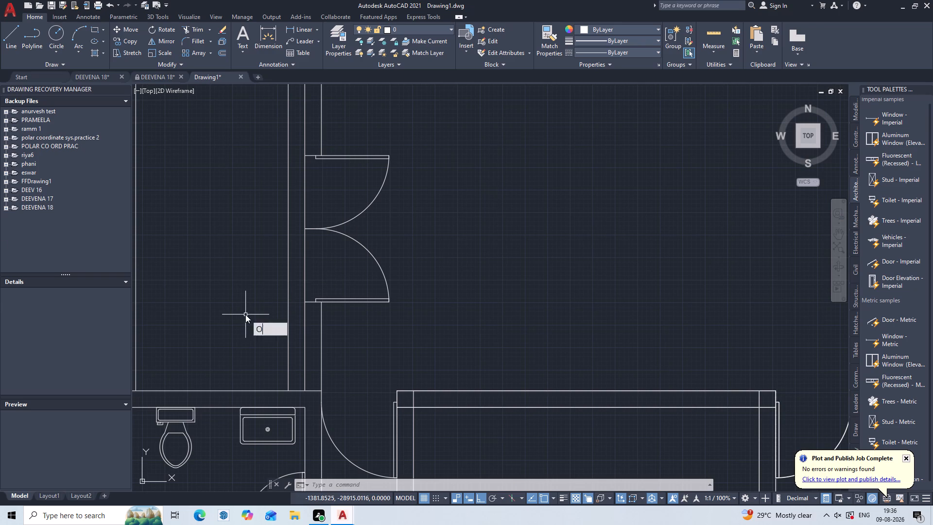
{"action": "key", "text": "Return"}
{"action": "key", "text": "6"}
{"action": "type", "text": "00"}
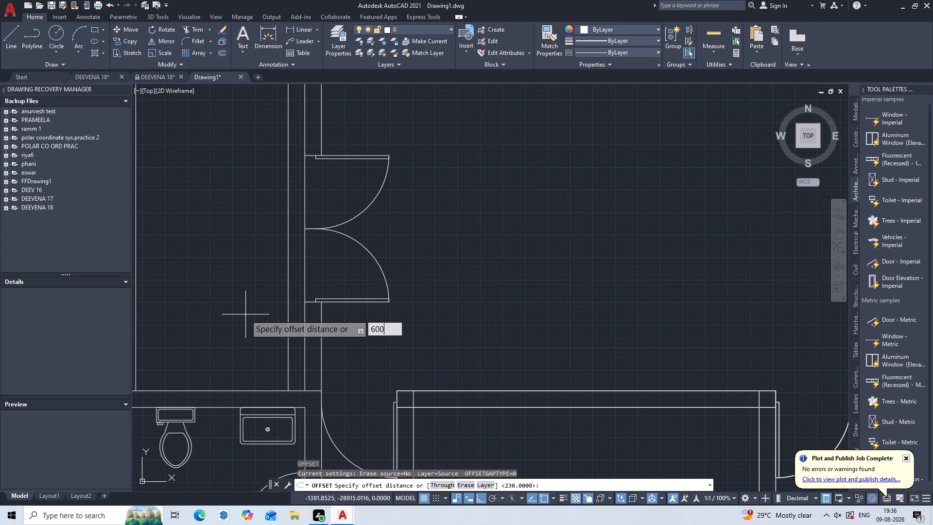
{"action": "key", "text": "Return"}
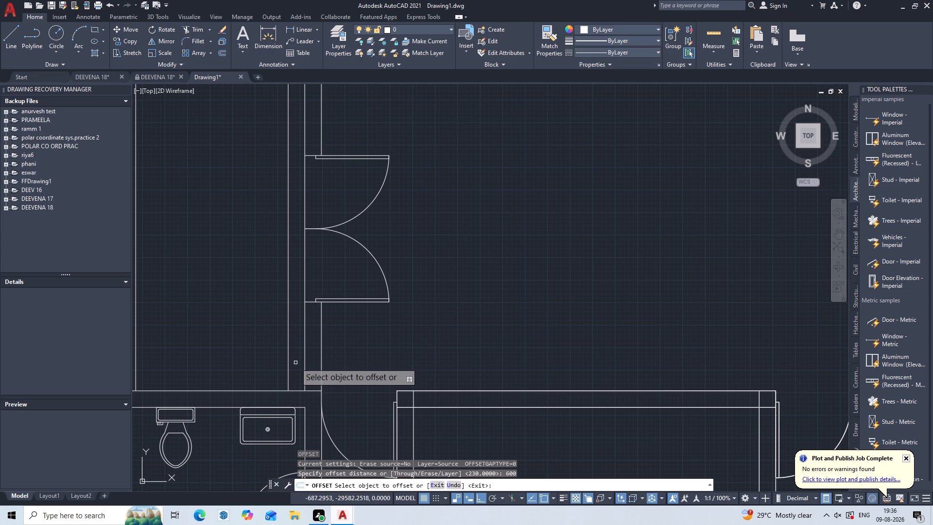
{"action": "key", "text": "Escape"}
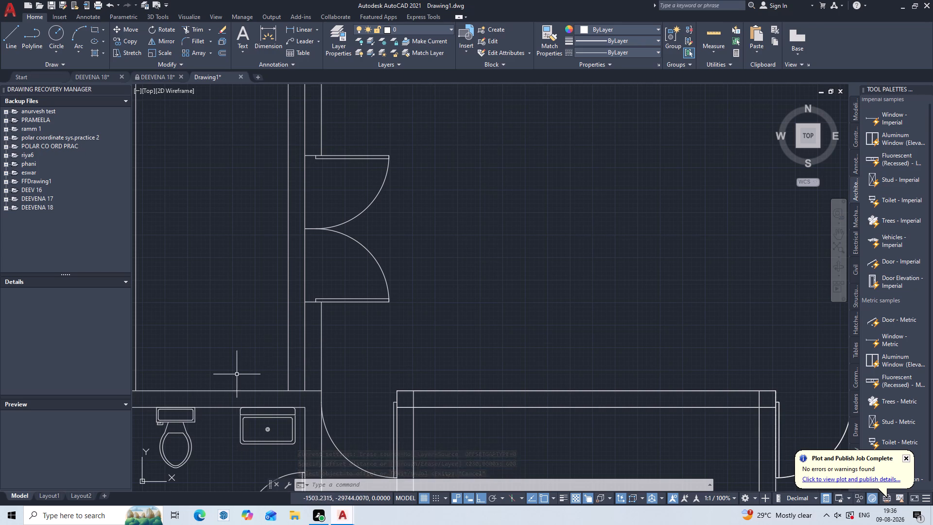
Offset the upper block's bottom wall line 600 downward across the left connecting wall, above the double door.
{"action": "middle_click_drag", "start_coordinate": [323, 267], "coordinate": [335, 397]}
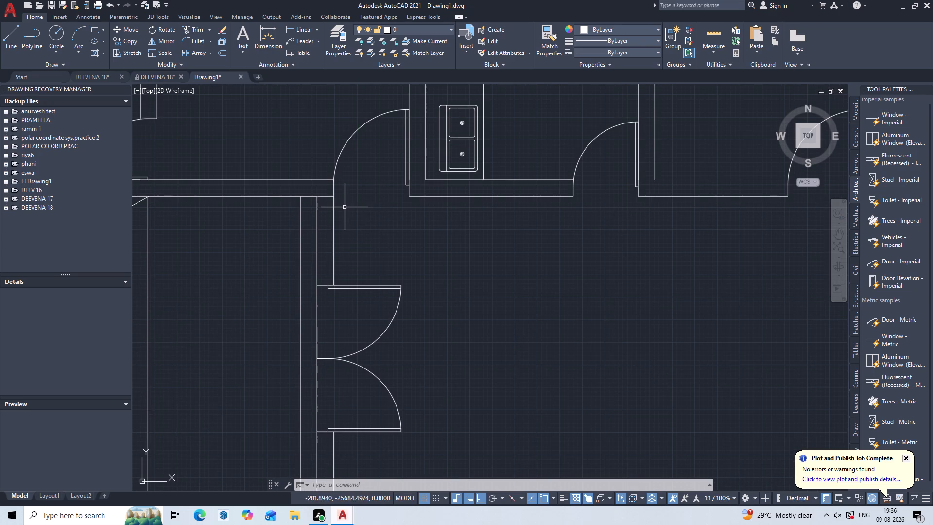
{"action": "key", "text": "o"}
{"action": "key", "text": "Return"}
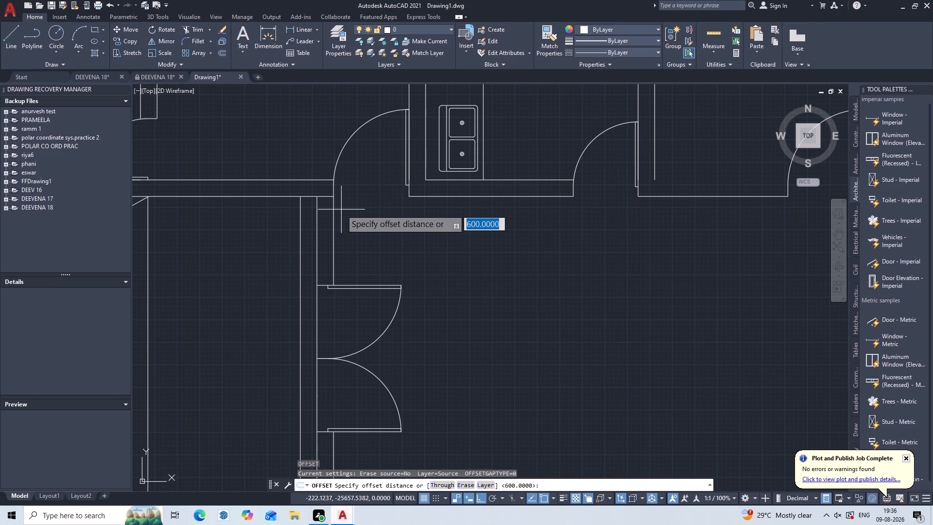
{"action": "type", "text": "600"}
{"action": "key", "text": "Return"}
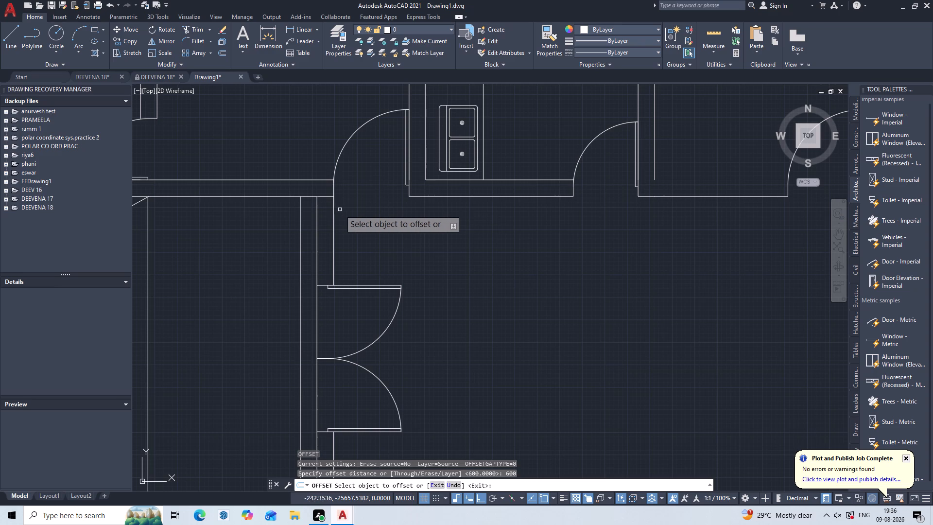
{"action": "left_click", "coordinate": [325, 197]}
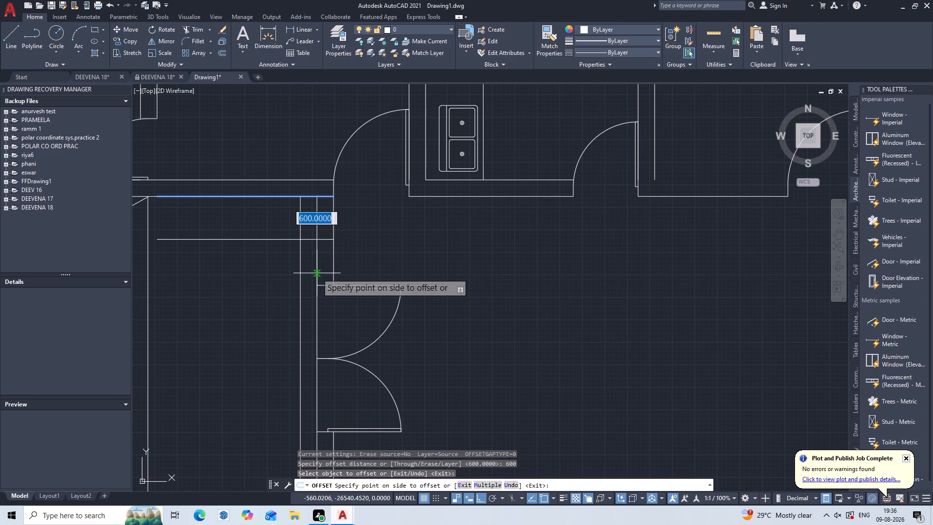
{"action": "left_click", "coordinate": [329, 265]}
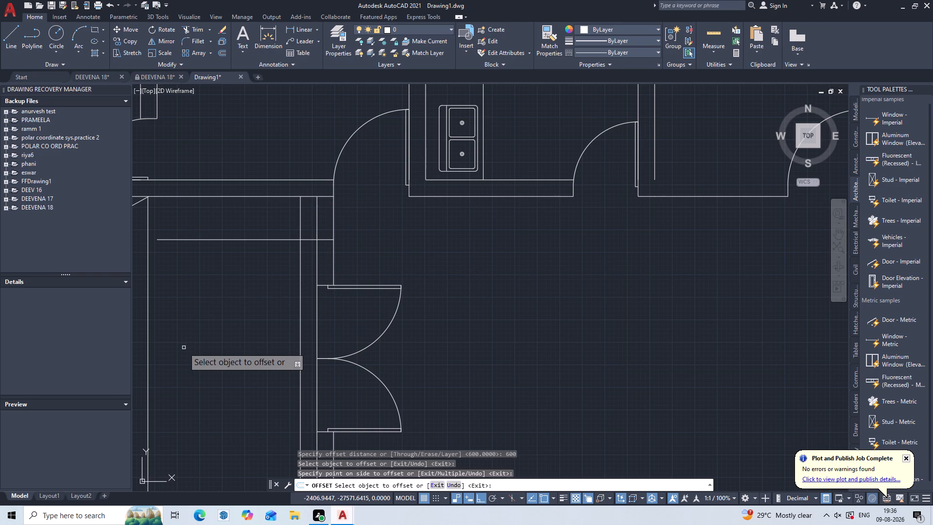
{"action": "key", "text": "Escape"}
{"action": "key", "text": "Escape"}
{"action": "key", "text": "Escape"}
{"action": "key", "text": "Escape"}
{"action": "key", "text": "Escape"}
{"action": "key", "text": "Escape"}
{"action": "key", "text": "Escape"}
{"action": "key", "text": "Escape"}
{"action": "key", "text": "Escape"}
{"action": "key", "text": "Escape"}
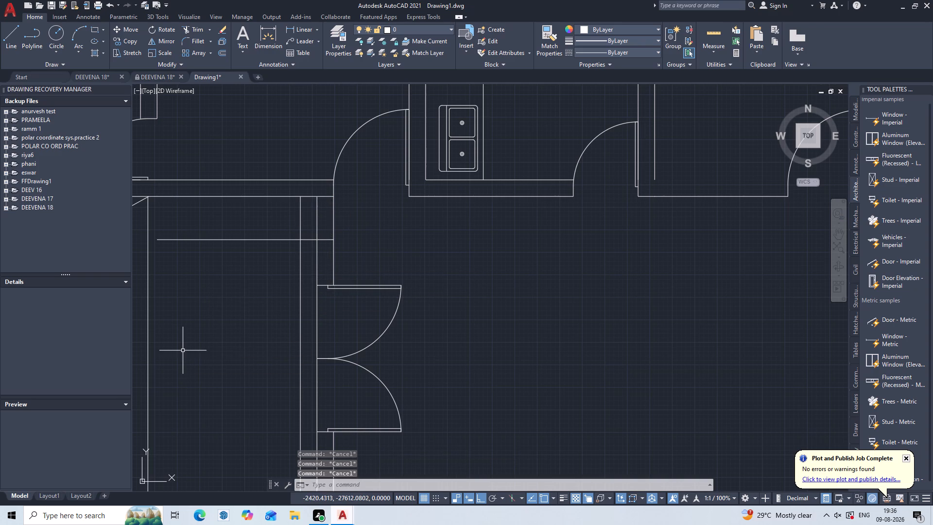
Trim the upper offset line so only the piece between the left connecting wall's middle and right-hand lines remains.
{"action": "type", "text": "TR"}
{"action": "key", "text": "Return"}
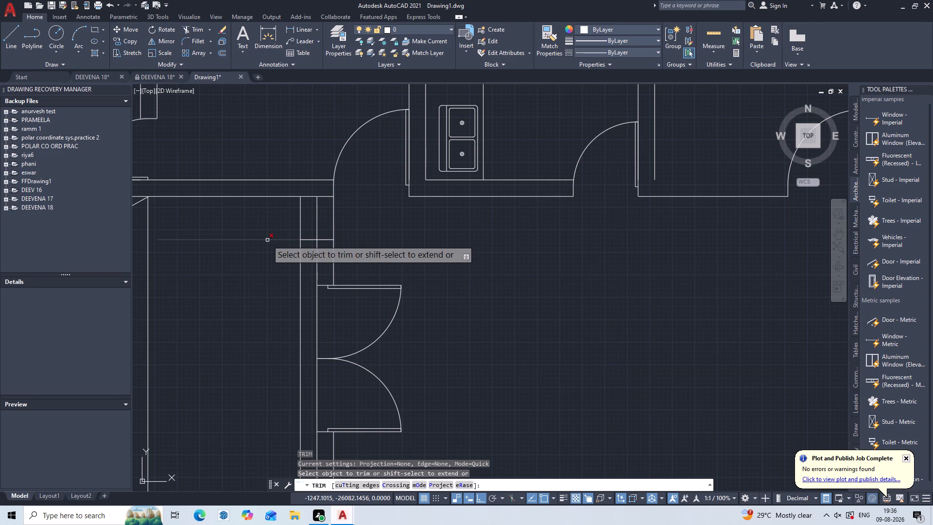
{"action": "left_click", "coordinate": [267, 240]}
{"action": "left_click", "coordinate": [305, 239]}
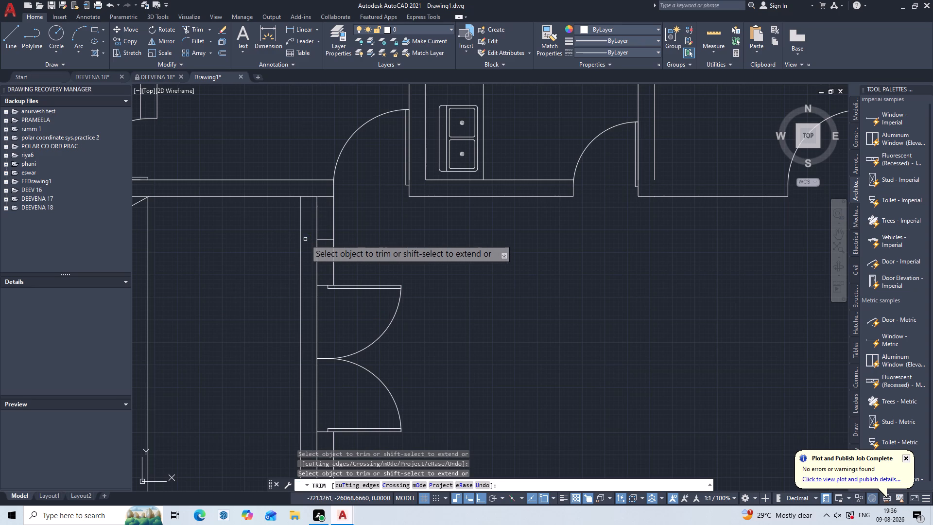
{"action": "key", "text": "Escape"}
{"action": "key", "text": "Escape"}
{"action": "key", "text": "Escape"}
{"action": "key", "text": "Escape"}
{"action": "key", "text": "Escape"}
{"action": "key", "text": "Escape"}
{"action": "key", "text": "Escape"}
{"action": "key", "text": "Escape"}
{"action": "key", "text": "Escape"}
{"action": "key", "text": "Escape"}
{"action": "key", "text": "Escape"}
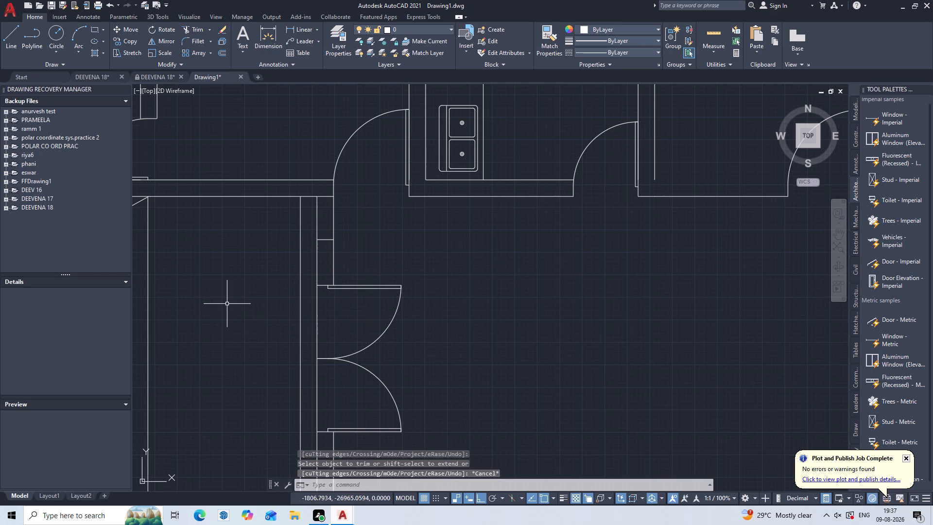
Offset the lower block's top wall line 600 upward across the left connecting wall, below the double door.
{"action": "scroll", "coordinate": [236, 300], "scroll_direction": "down", "scroll_amount": 2}
{"action": "middle_click_drag", "start_coordinate": [246, 312], "coordinate": [246, 312]}
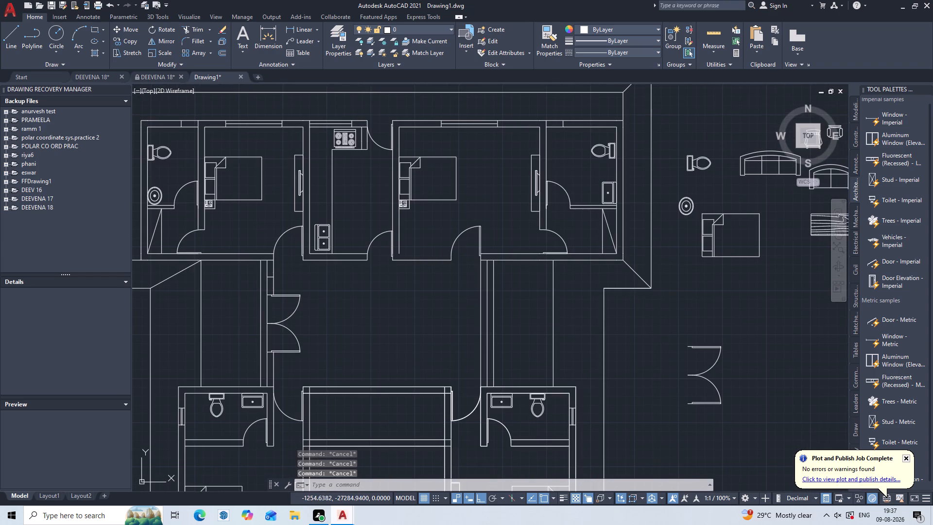
{"action": "middle_click_drag", "start_coordinate": [246, 312], "coordinate": [311, 245]}
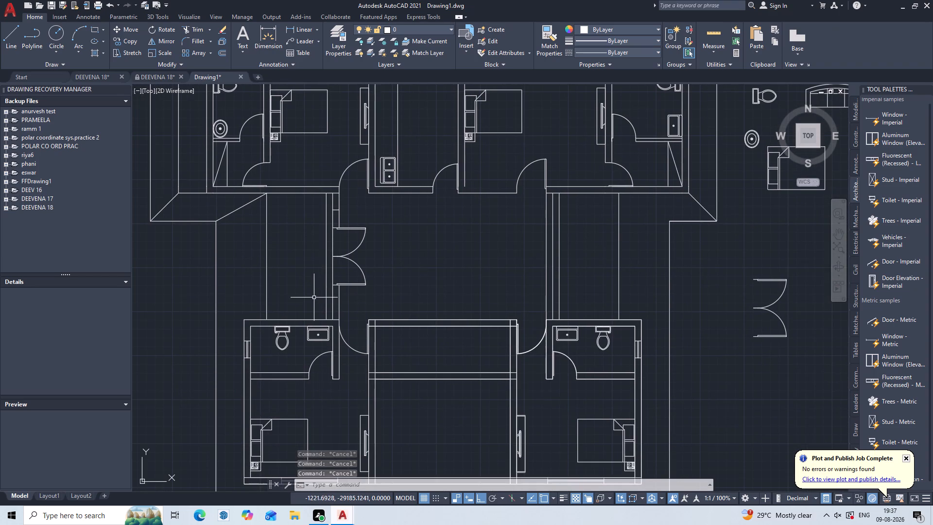
{"action": "scroll", "coordinate": [314, 297], "scroll_direction": "up", "scroll_amount": 1}
{"action": "middle_click_drag", "start_coordinate": [317, 334], "coordinate": [300, 298]}
{"action": "scroll", "coordinate": [300, 298], "scroll_direction": "up", "scroll_amount": 1}
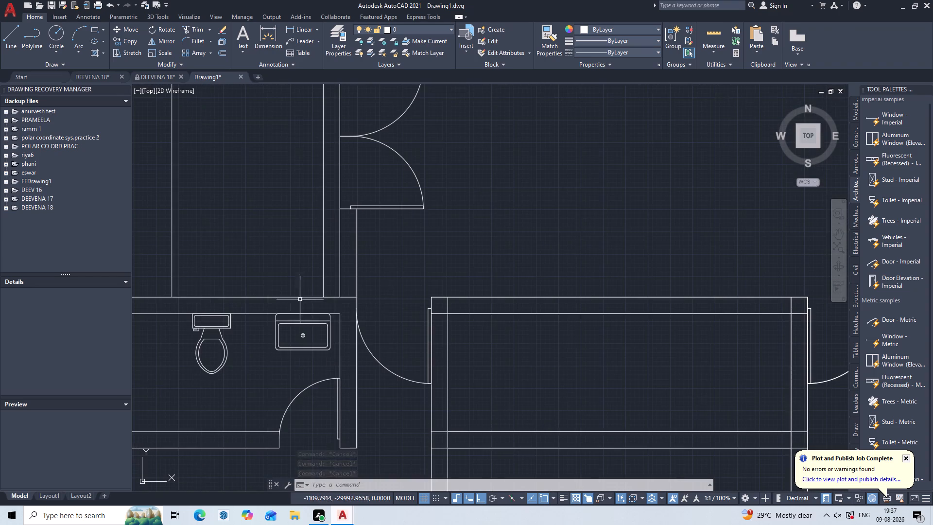
{"action": "scroll", "coordinate": [354, 299], "scroll_direction": "up", "scroll_amount": 1}
{"action": "key", "text": "o"}
{"action": "key", "text": "Return"}
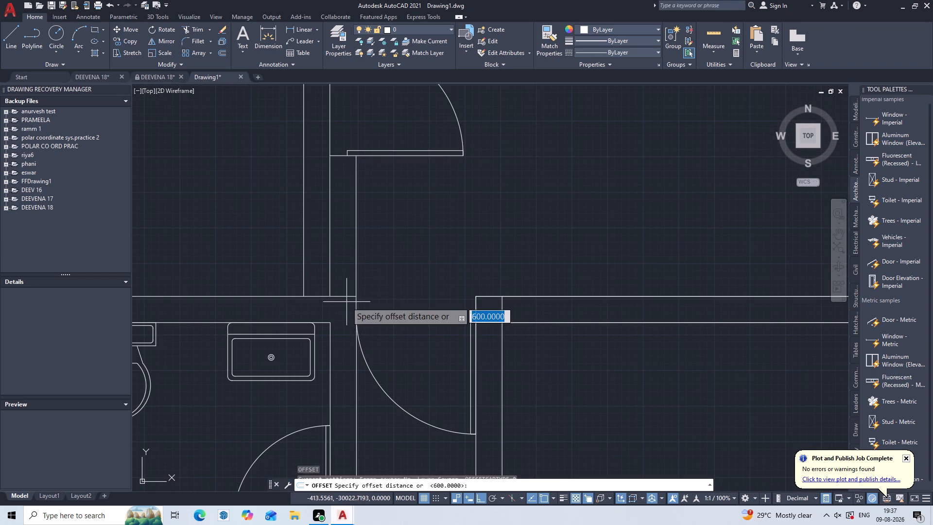
{"action": "type", "text": "60"}
{"action": "key", "text": "0"}
{"action": "key", "text": "Return"}
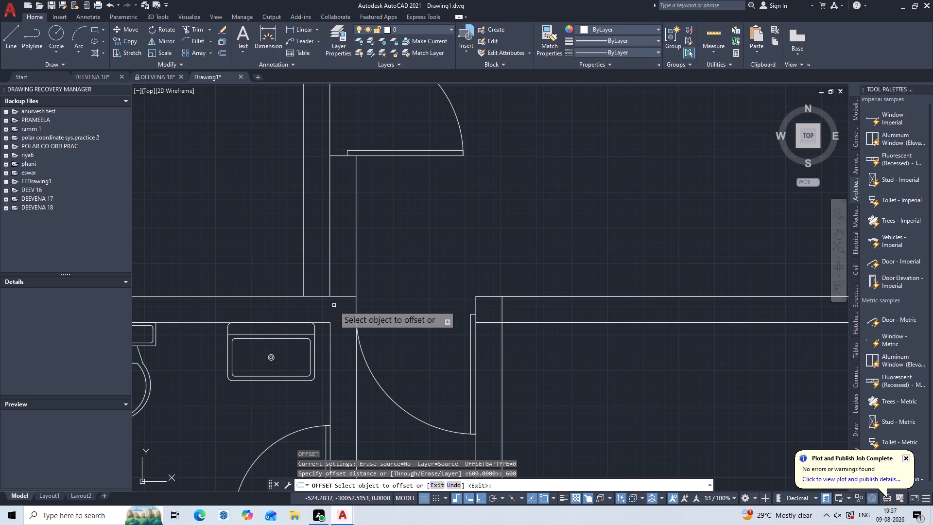
{"action": "left_click", "coordinate": [318, 295]}
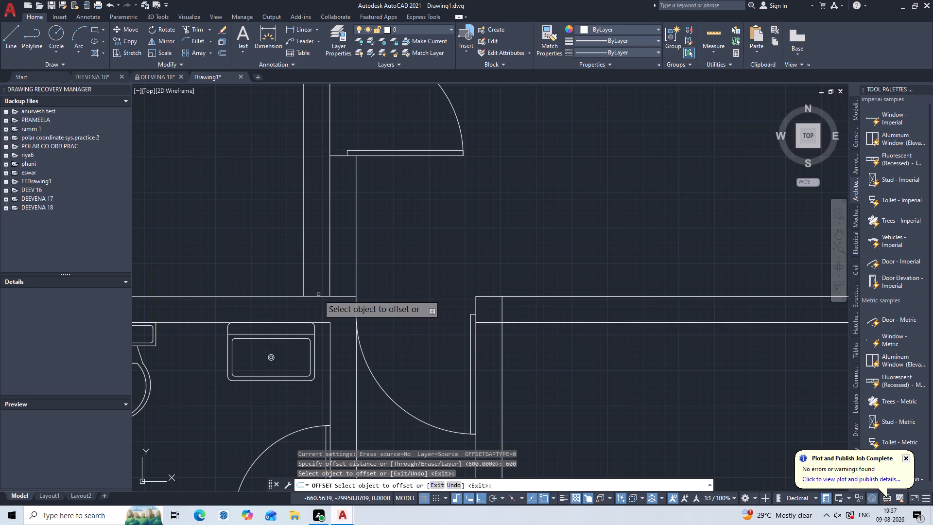
{"action": "left_click", "coordinate": [320, 297]}
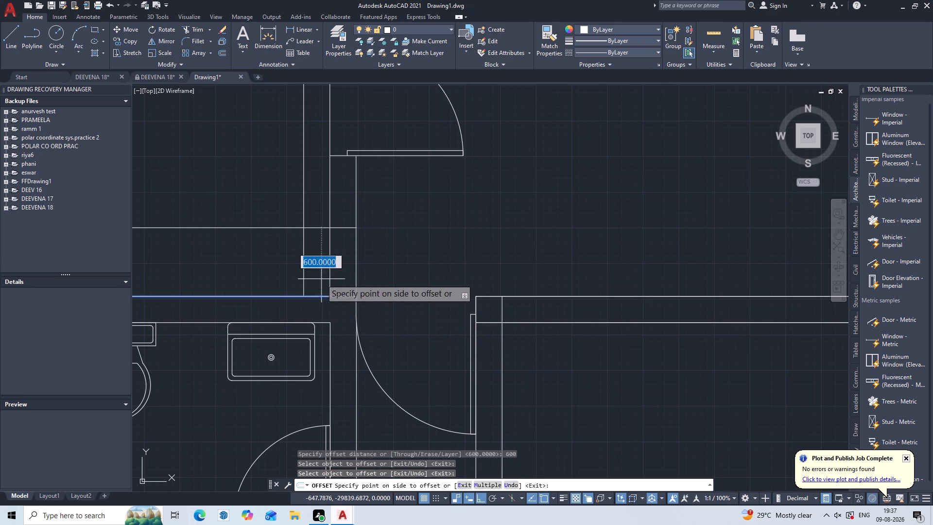
{"action": "left_click", "coordinate": [322, 272]}
{"action": "key", "text": "Escape"}
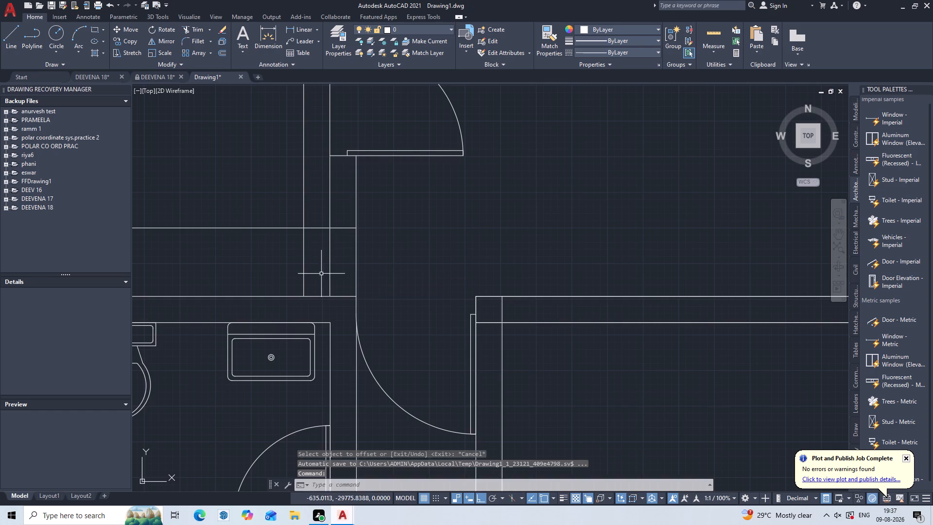
Trim the lower offset line between the connecting wall's left-hand and middle lines, and delete its leftover piece further left.
{"action": "scroll", "coordinate": [330, 242], "scroll_direction": "down", "scroll_amount": 2}
{"action": "middle_click_drag", "start_coordinate": [294, 247], "coordinate": [291, 296]}
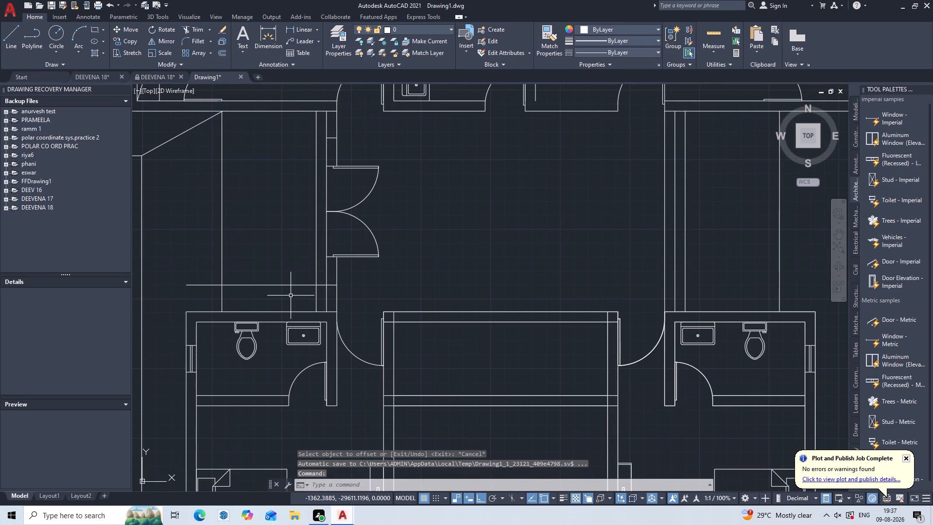
{"action": "type", "text": "TR"}
{"action": "key", "text": "Return"}
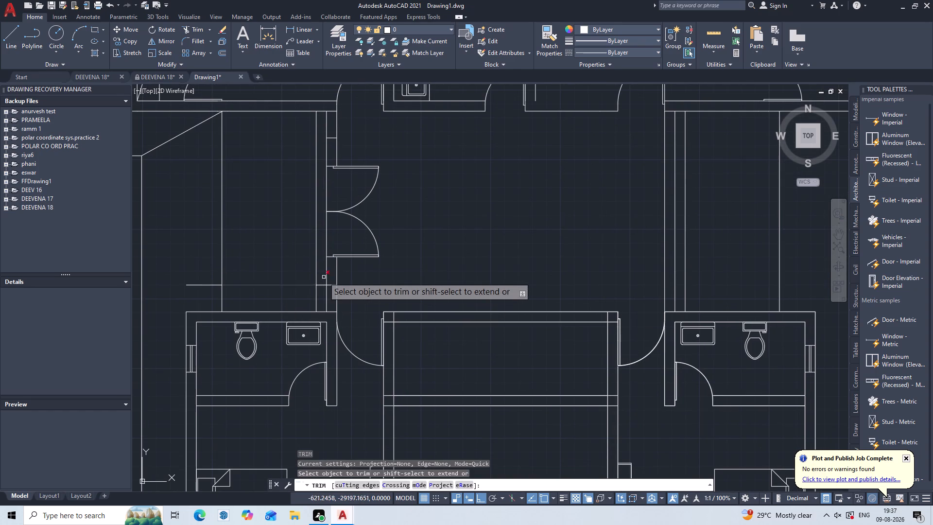
{"action": "left_click", "coordinate": [319, 285]}
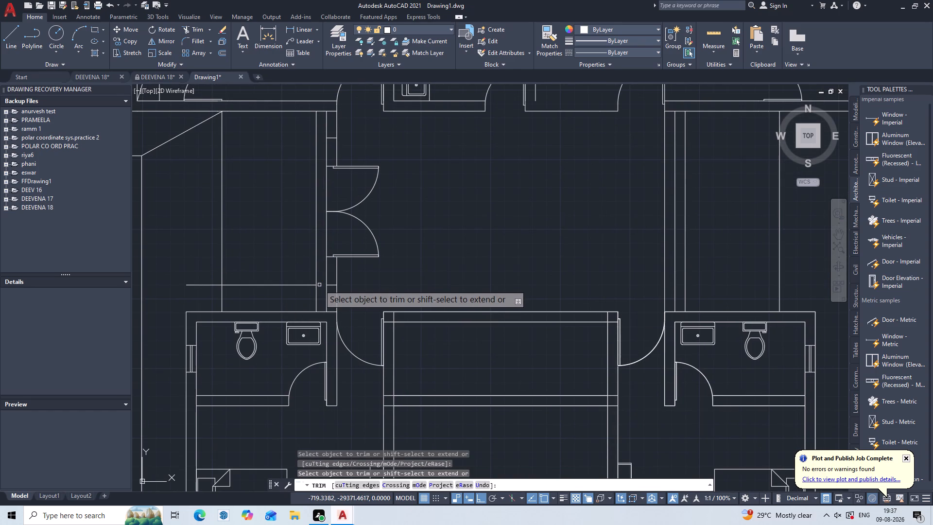
{"action": "key", "text": "Escape"}
{"action": "left_click", "coordinate": [298, 281]}
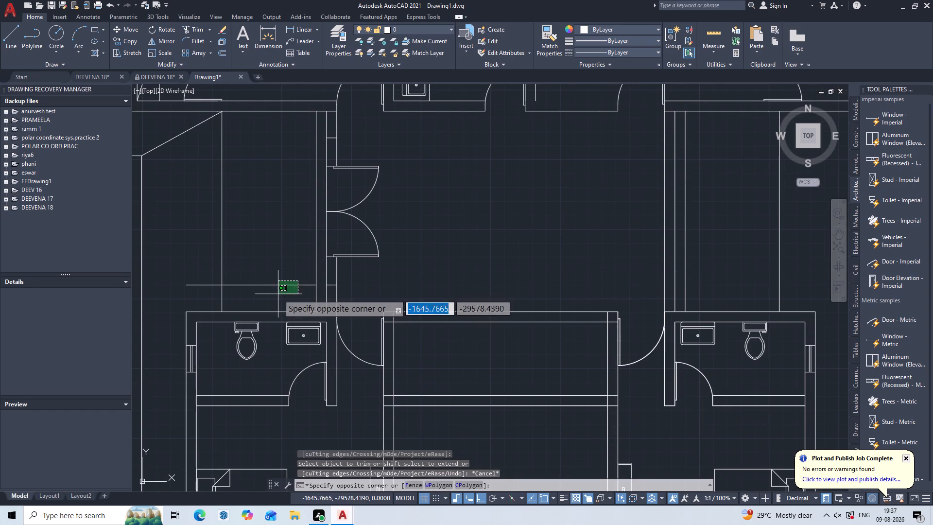
{"action": "left_click", "coordinate": [278, 294]}
{"action": "key", "text": "Delete"}
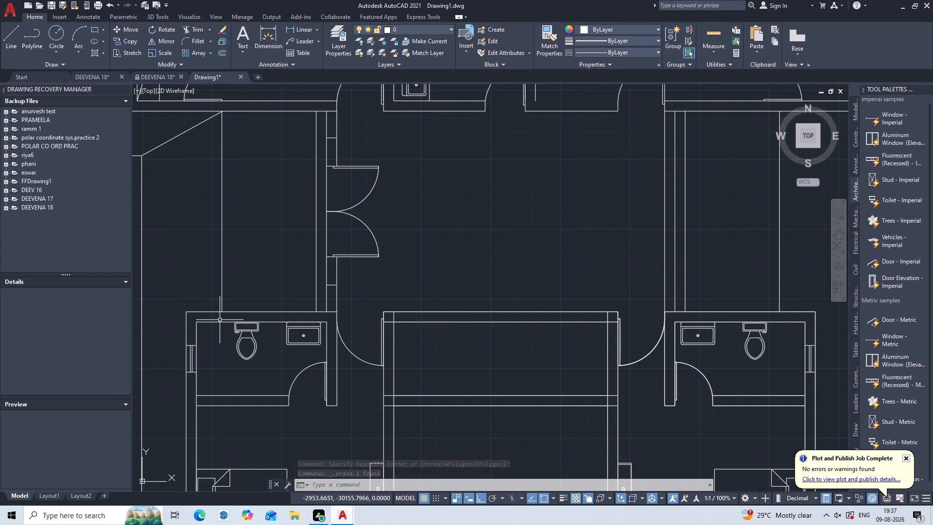
Draw a vertical line from the midpoint of the short lower offset line down to the lower block's top wall line.
{"action": "key", "text": "l"}
{"action": "key", "text": "Return"}
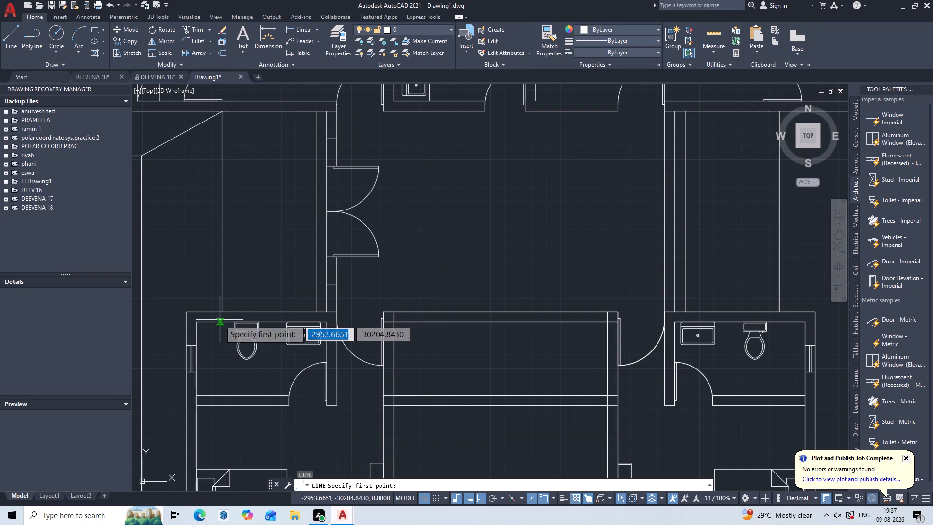
{"action": "scroll", "coordinate": [322, 293], "scroll_direction": "up", "scroll_amount": 4}
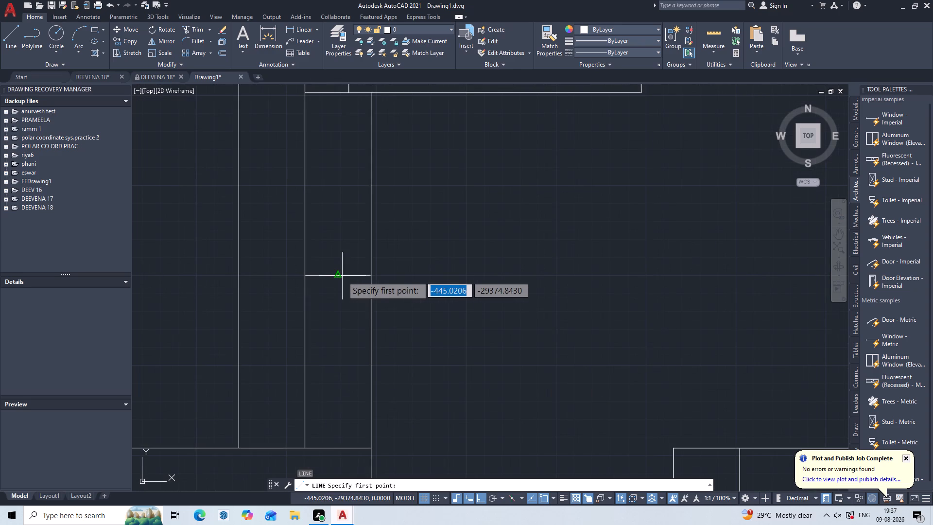
{"action": "left_click", "coordinate": [335, 277]}
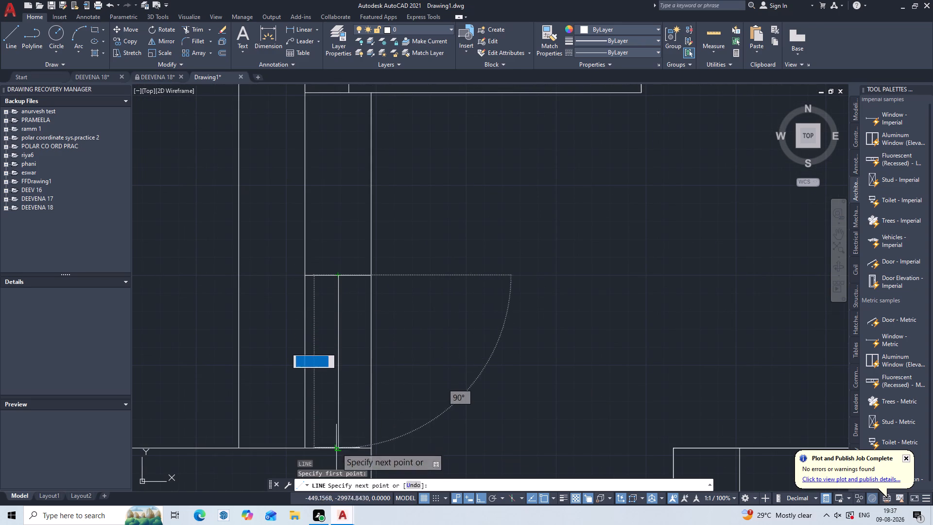
{"action": "left_click", "coordinate": [337, 449]}
{"action": "key", "text": "Escape"}
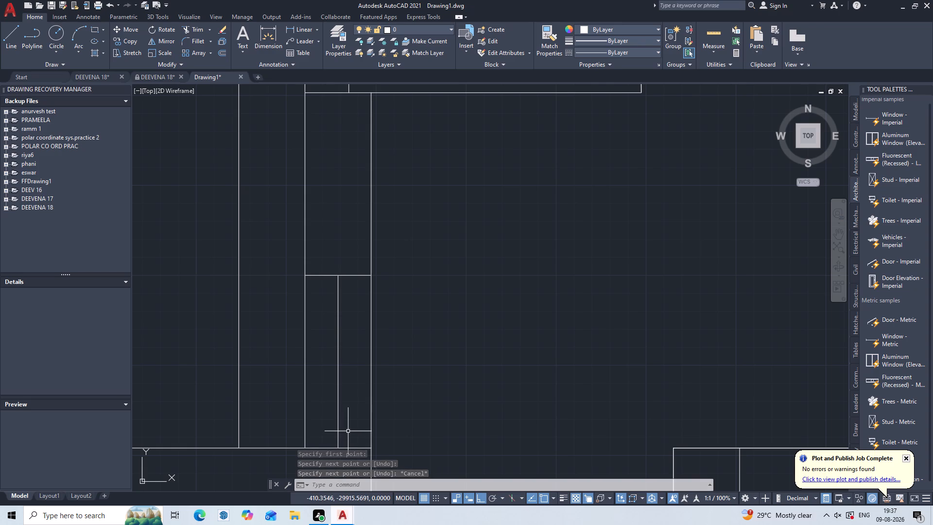
Draw a vertical line from the midpoint of the short upper offset line up to the upper block's bottom wall line.
{"action": "key", "text": "l"}
{"action": "key", "text": "Return"}
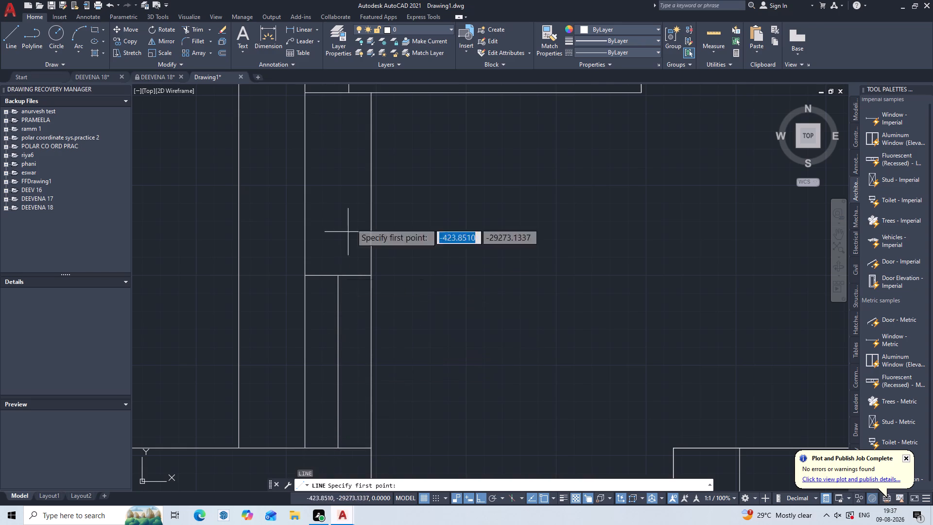
{"action": "scroll", "coordinate": [361, 191], "scroll_direction": "down", "scroll_amount": 2}
{"action": "middle_click_drag", "start_coordinate": [361, 191], "coordinate": [380, 380]}
{"action": "middle_click_drag", "start_coordinate": [383, 176], "coordinate": [369, 405]}
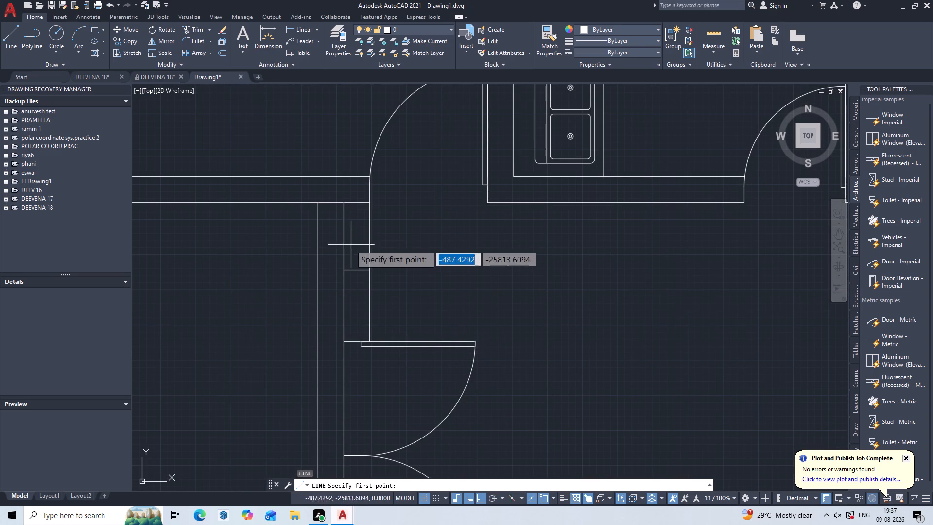
{"action": "left_click", "coordinate": [356, 270]}
{"action": "left_click_drag", "start_coordinate": [356, 269], "coordinate": [356, 264]}
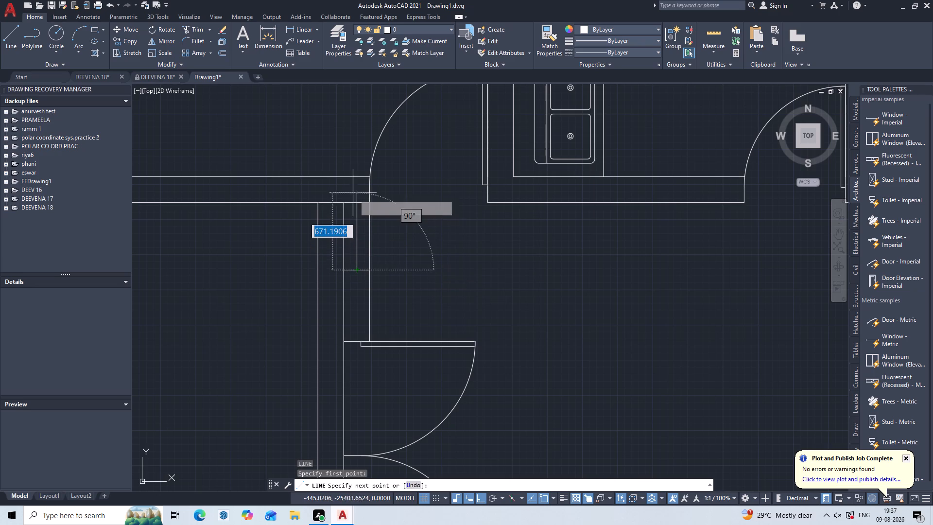
{"action": "left_click", "coordinate": [355, 203]}
{"action": "key", "text": "Escape"}
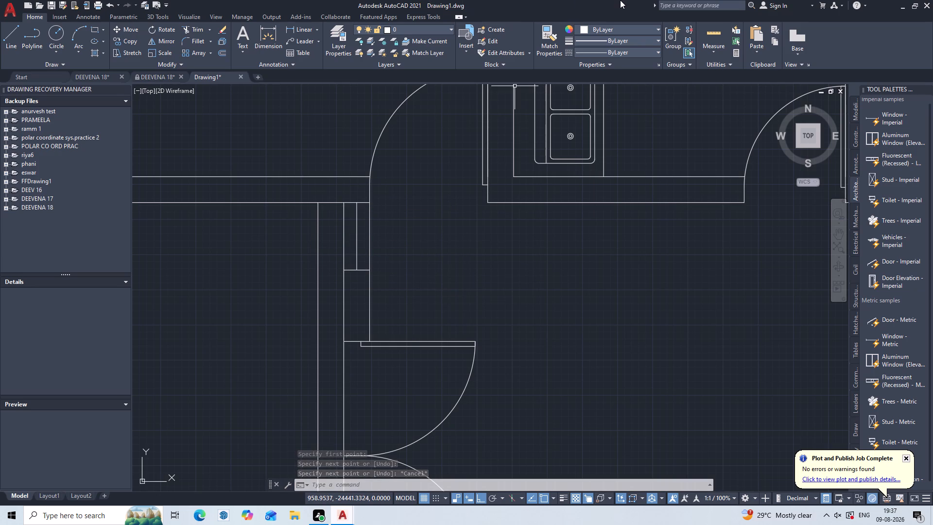
Examine the left connecting wall, its double door and the adjoining rooms within the whole floor plan.
{"action": "scroll", "coordinate": [326, 258], "scroll_direction": "down", "scroll_amount": 2}
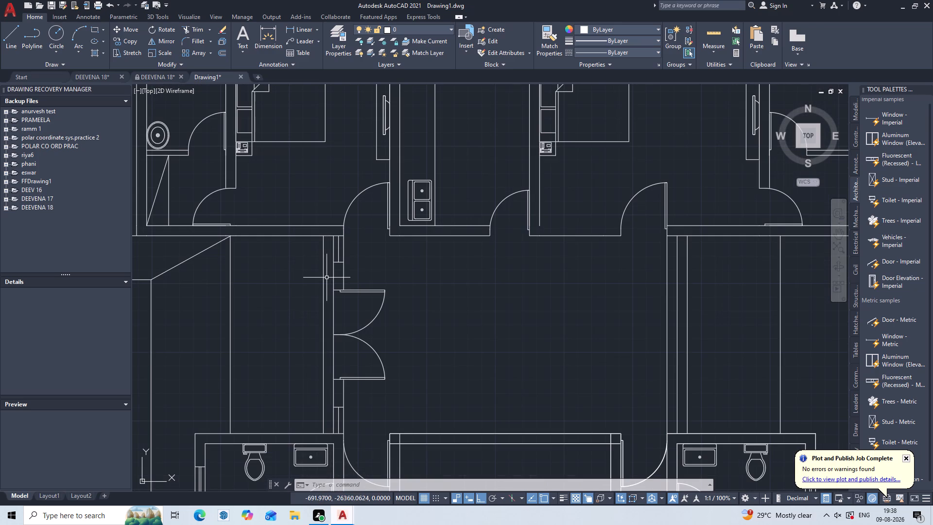
{"action": "middle_click_drag", "start_coordinate": [327, 278], "coordinate": [412, 193]}
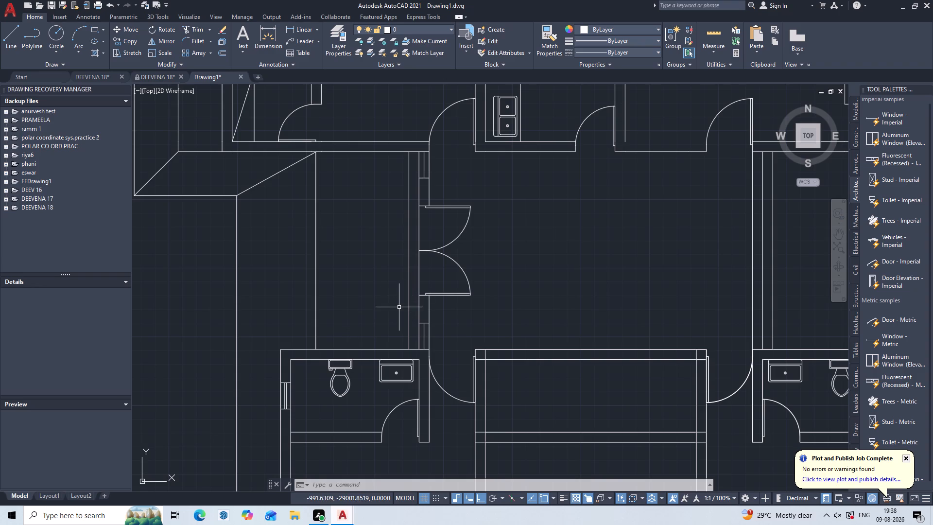
{"action": "scroll", "coordinate": [400, 301], "scroll_direction": "down", "scroll_amount": 1}
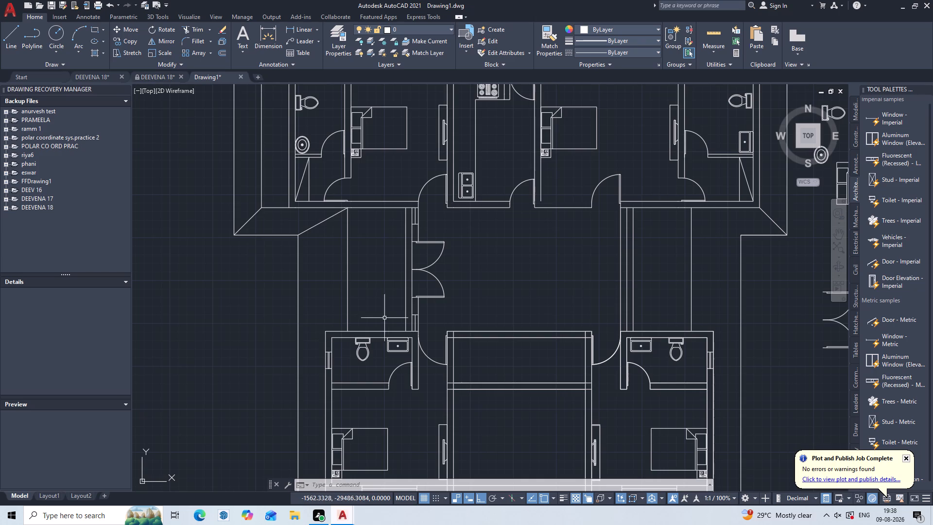
{"action": "scroll", "coordinate": [461, 241], "scroll_direction": "down", "scroll_amount": 3}
{"action": "scroll", "coordinate": [452, 260], "scroll_direction": "up", "scroll_amount": 2}
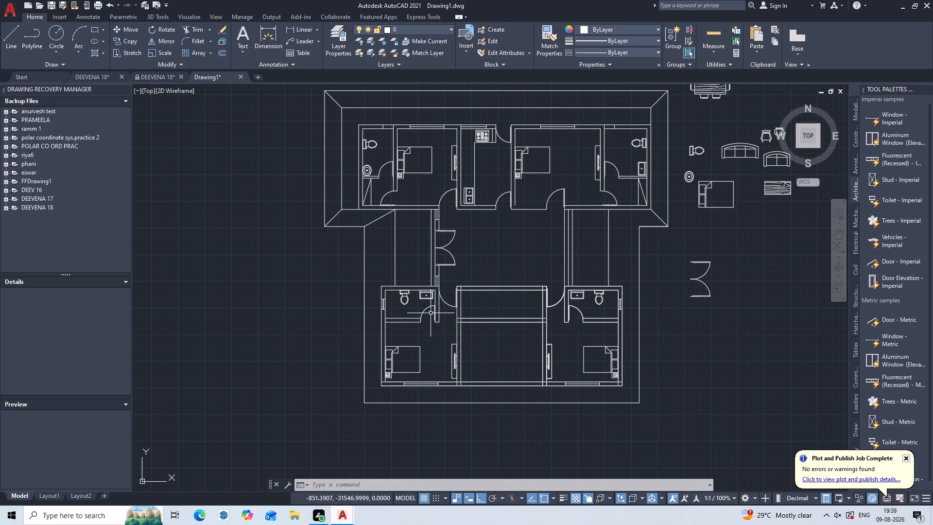
{"action": "scroll", "coordinate": [437, 258], "scroll_direction": "up", "scroll_amount": 3}
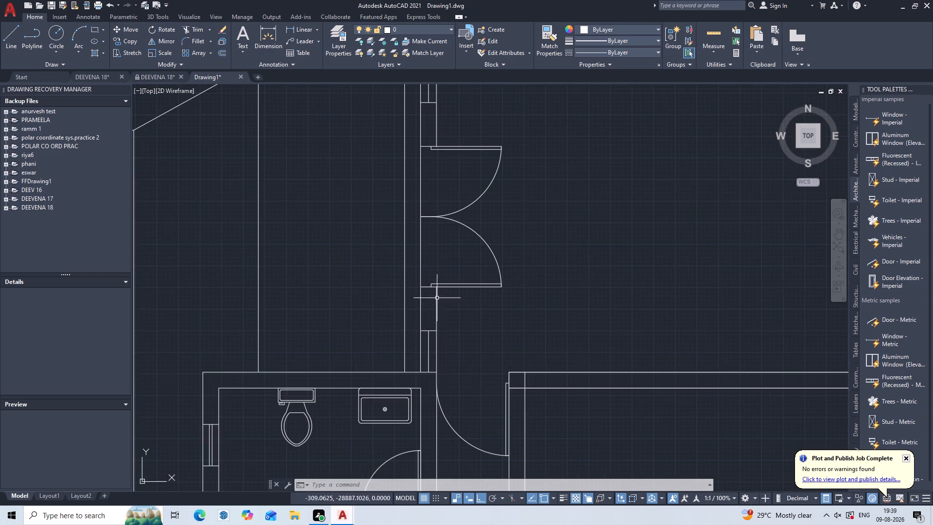
{"action": "scroll", "coordinate": [436, 301], "scroll_direction": "up", "scroll_amount": 2}
{"action": "scroll", "coordinate": [433, 303], "scroll_direction": "down", "scroll_amount": 2}
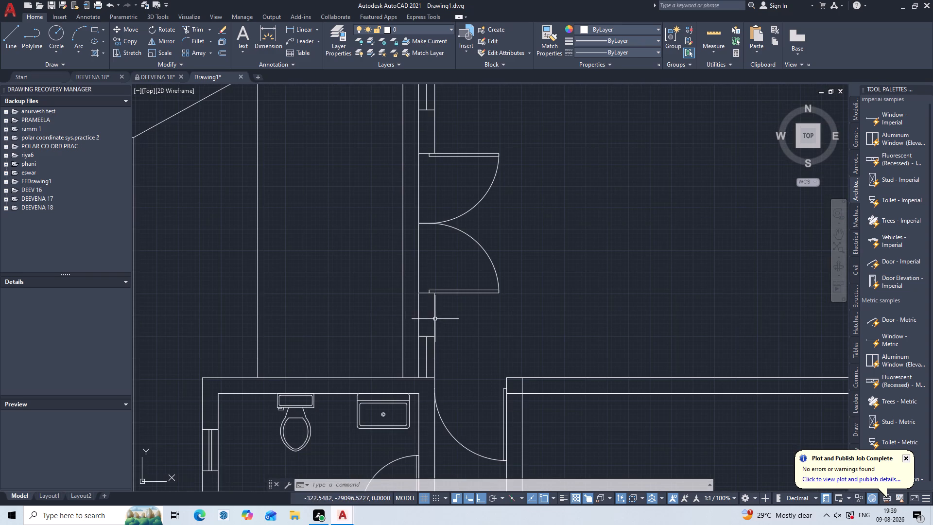
{"action": "middle_click_drag", "start_coordinate": [411, 233], "coordinate": [420, 268]}
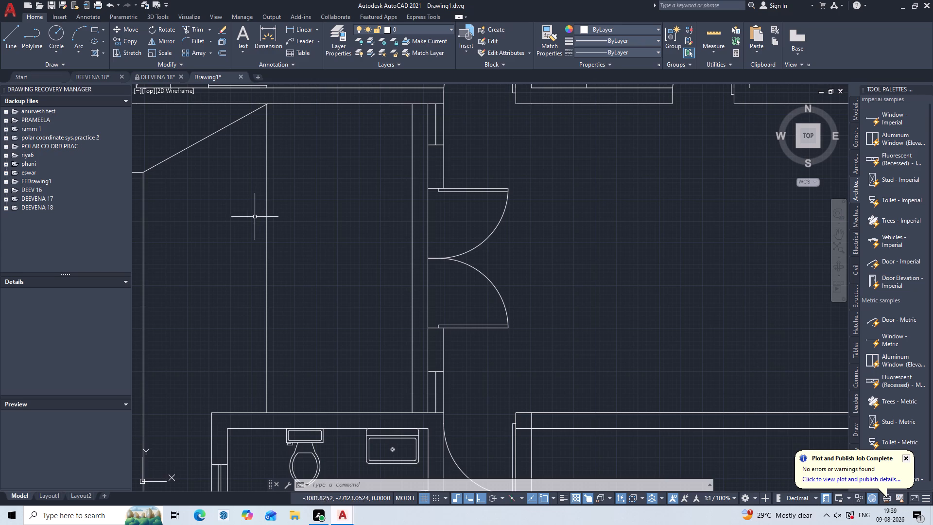
Start the Hatch command and look through the available hatch patterns.
{"action": "key", "text": "h"}
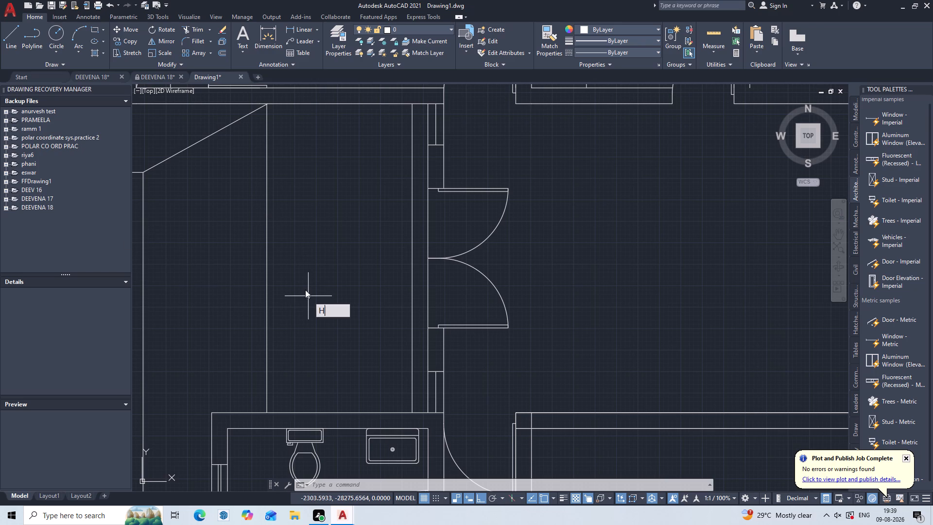
{"action": "key", "text": "Return"}
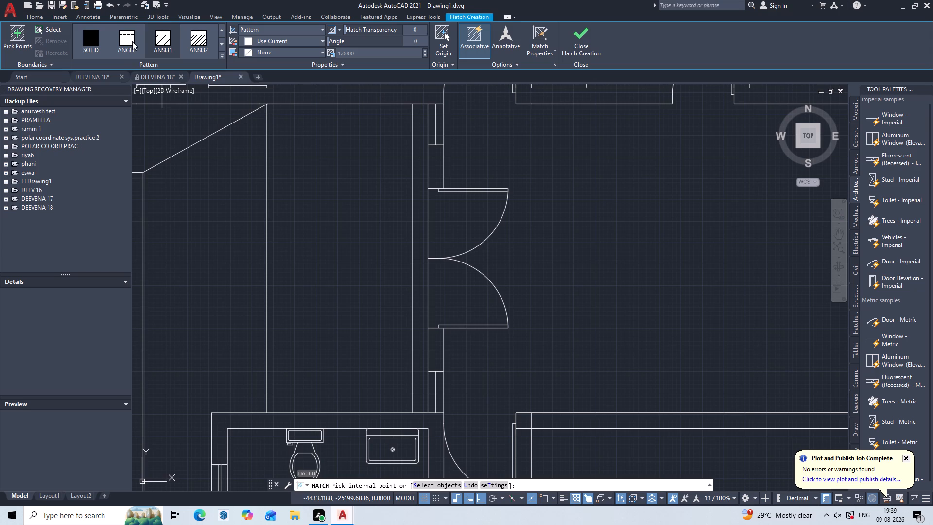
{"action": "scroll", "coordinate": [132, 41], "scroll_direction": "down", "scroll_amount": 2}
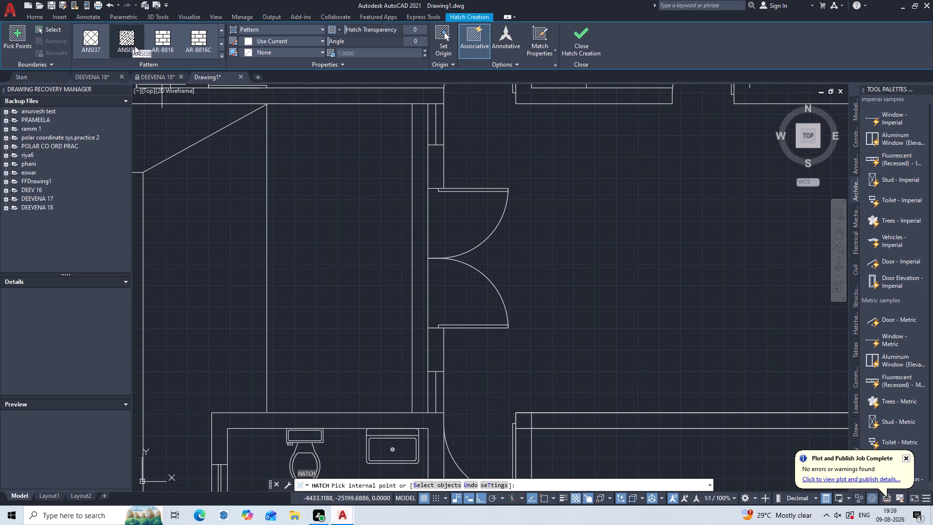
{"action": "scroll", "coordinate": [136, 45], "scroll_direction": "down", "scroll_amount": 1}
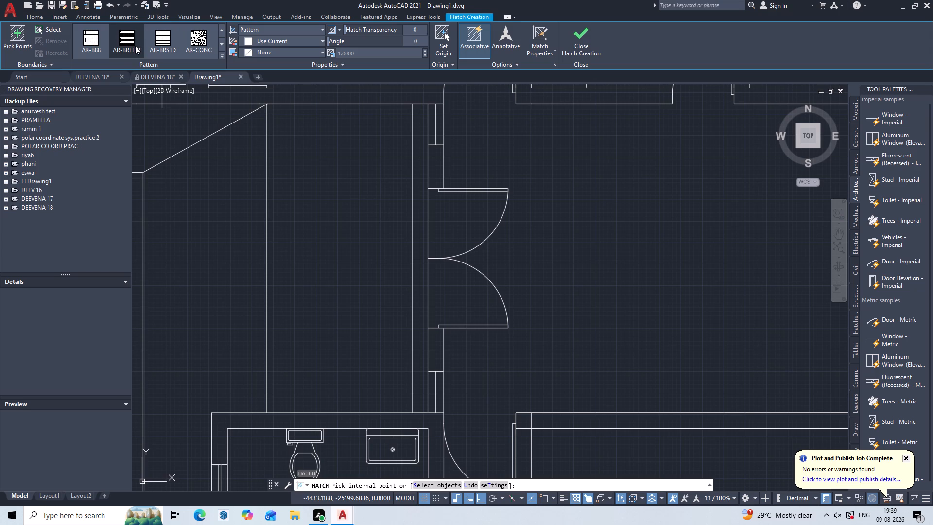
{"action": "scroll", "coordinate": [135, 46], "scroll_direction": "down", "scroll_amount": 1}
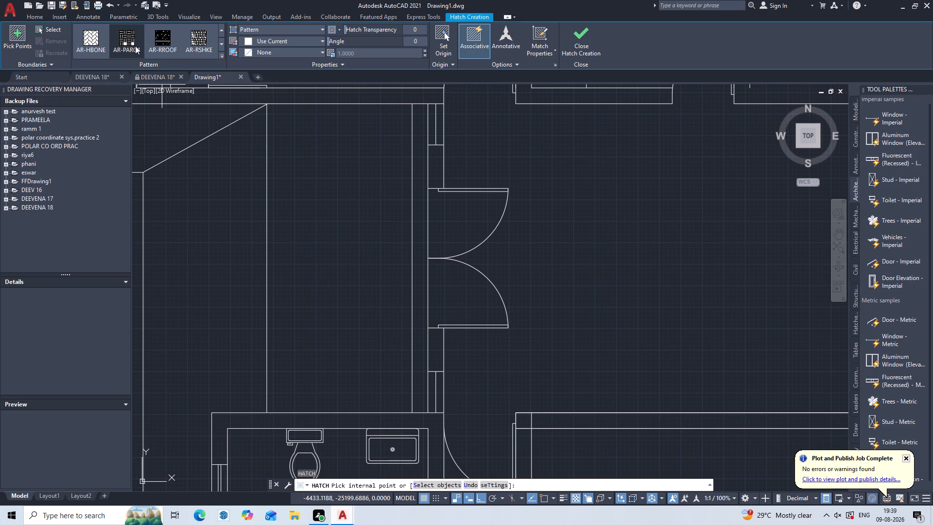
{"action": "scroll", "coordinate": [135, 46], "scroll_direction": "down", "scroll_amount": 1}
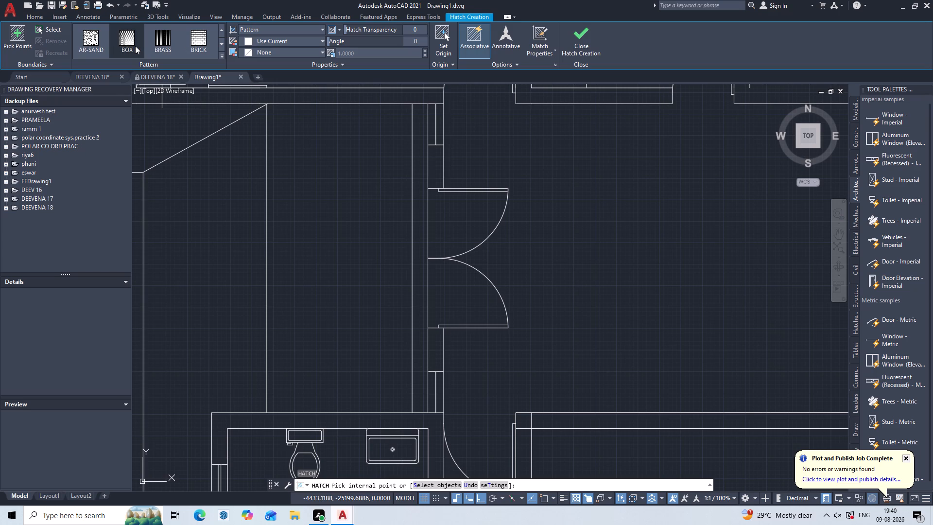
{"action": "scroll", "coordinate": [135, 47], "scroll_direction": "down", "scroll_amount": 1}
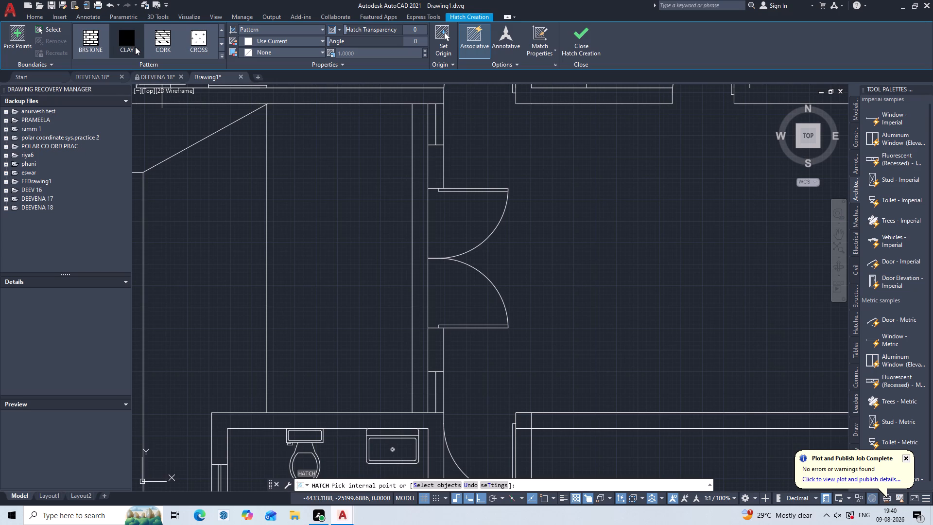
{"action": "scroll", "coordinate": [132, 52], "scroll_direction": "down", "scroll_amount": 1}
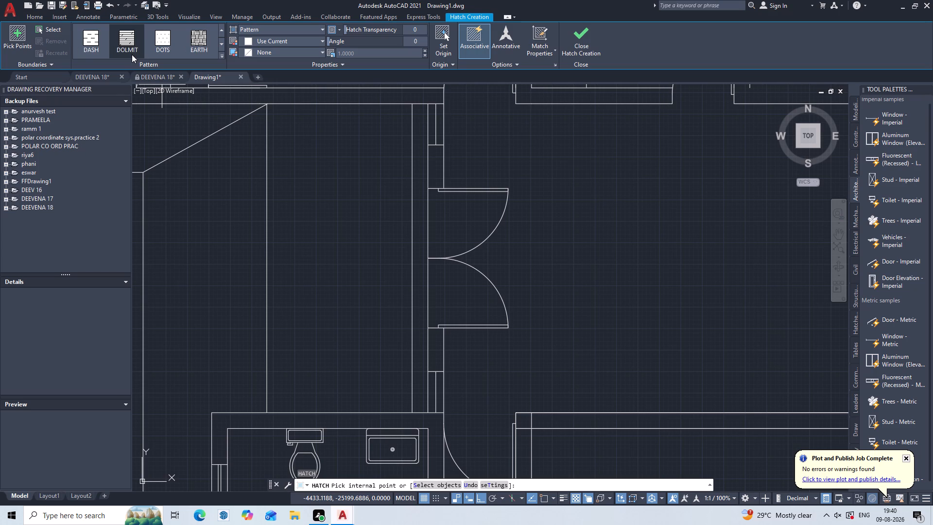
{"action": "scroll", "coordinate": [150, 53], "scroll_direction": "down", "scroll_amount": 1}
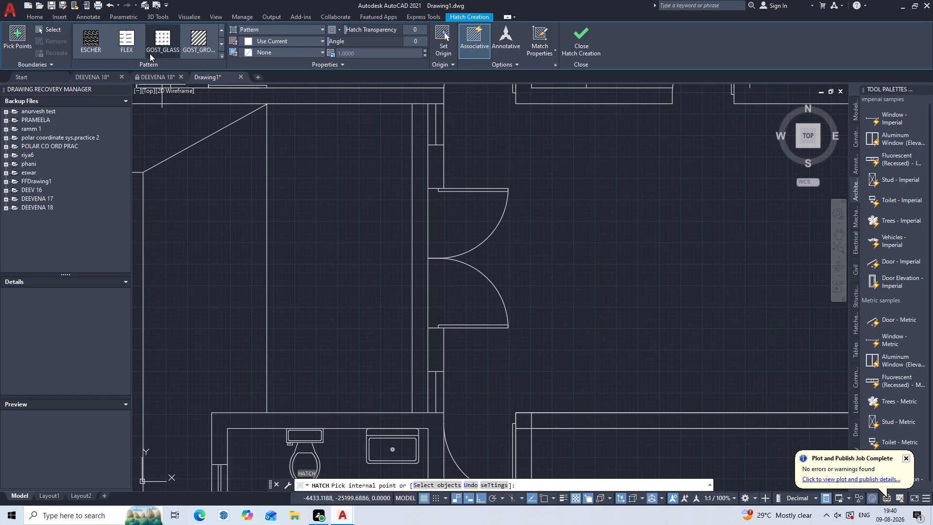
{"action": "scroll", "coordinate": [150, 53], "scroll_direction": "down", "scroll_amount": 1}
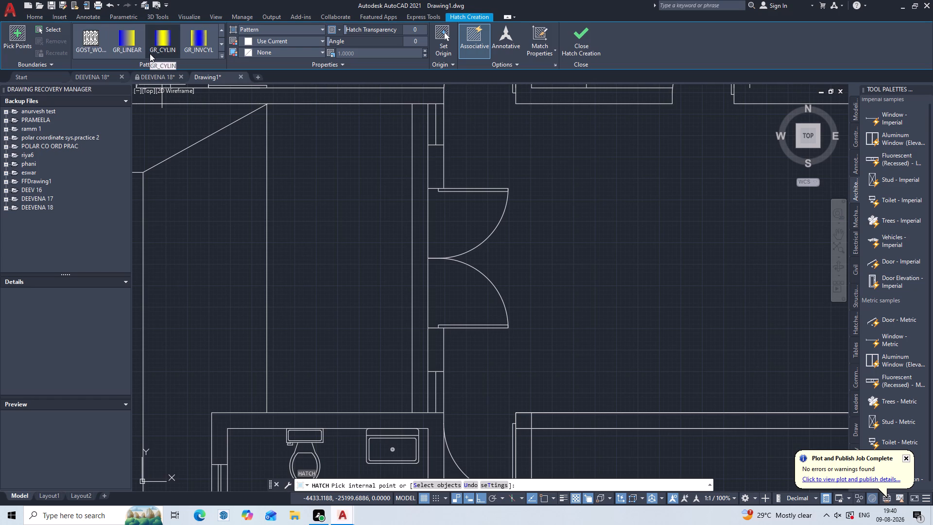
{"action": "scroll", "coordinate": [150, 53], "scroll_direction": "down", "scroll_amount": 2}
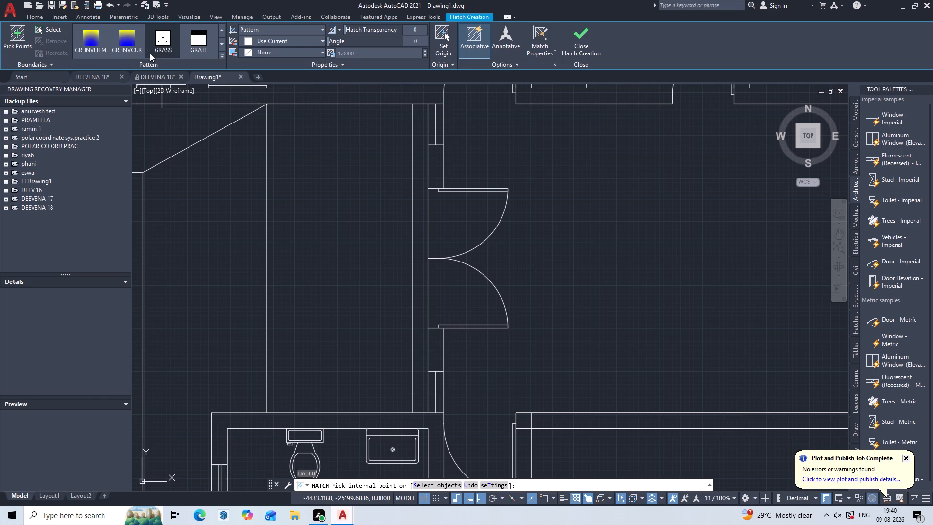
{"action": "scroll", "coordinate": [150, 53], "scroll_direction": "down", "scroll_amount": 1}
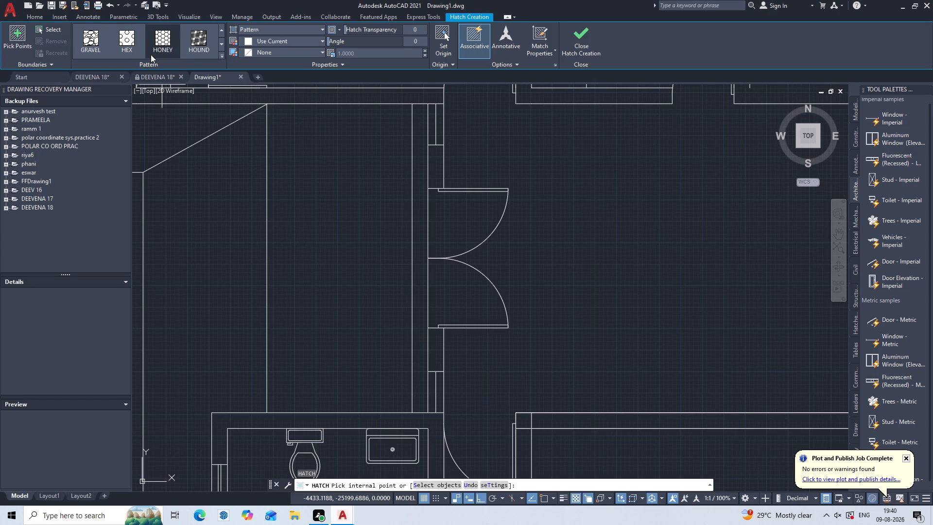
{"action": "scroll", "coordinate": [151, 54], "scroll_direction": "down", "scroll_amount": 2}
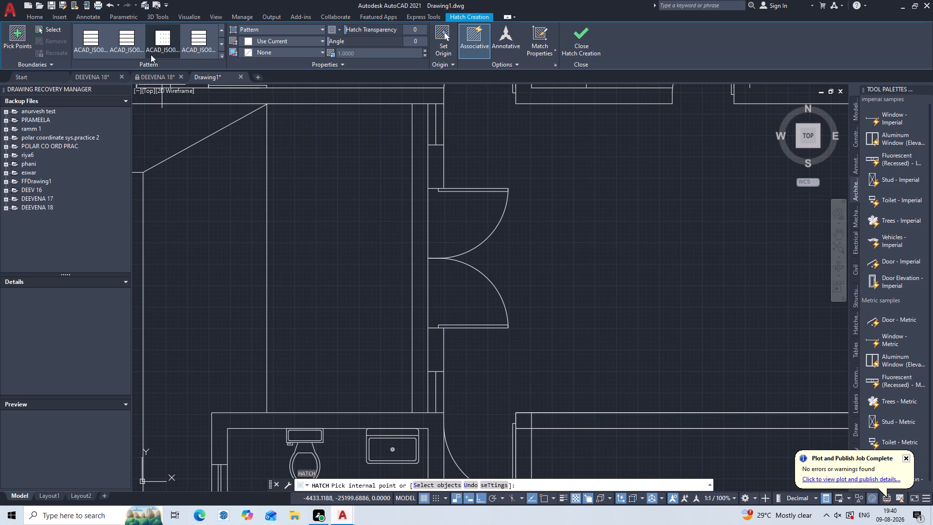
{"action": "scroll", "coordinate": [151, 54], "scroll_direction": "down", "scroll_amount": 2}
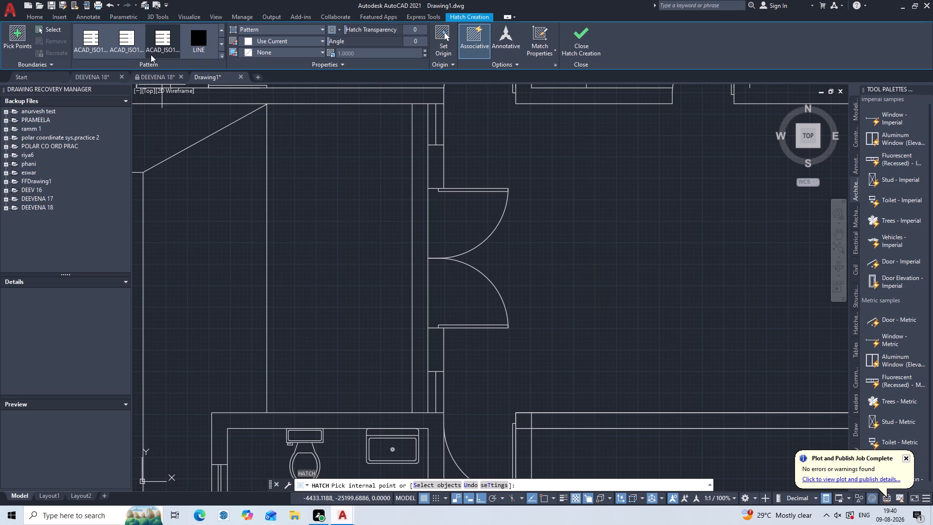
{"action": "scroll", "coordinate": [151, 54], "scroll_direction": "down", "scroll_amount": 1}
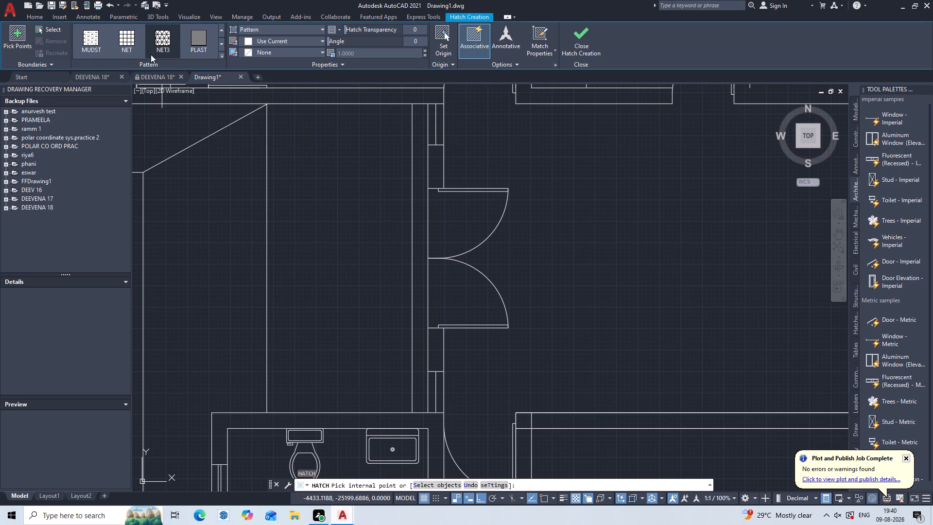
{"action": "scroll", "coordinate": [151, 54], "scroll_direction": "down", "scroll_amount": 2}
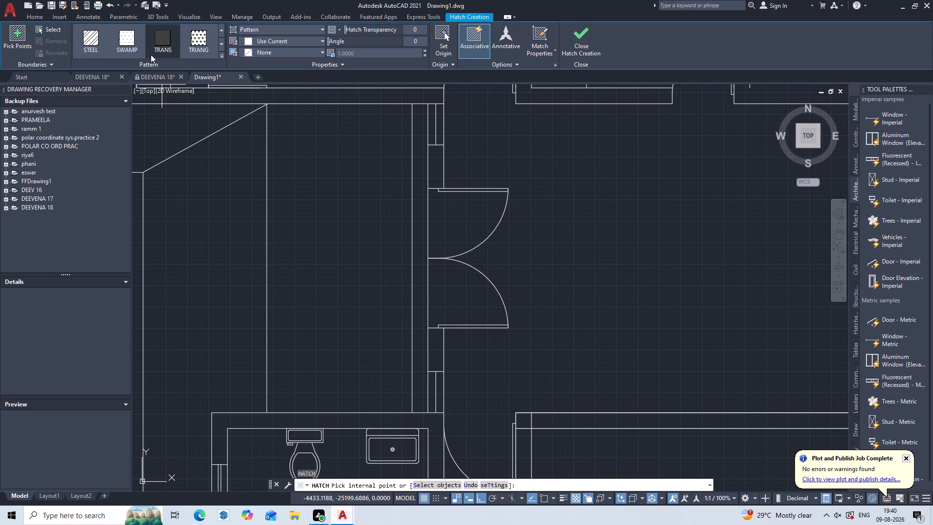
{"action": "scroll", "coordinate": [151, 54], "scroll_direction": "down", "scroll_amount": 1}
{"action": "scroll", "coordinate": [151, 54], "scroll_direction": "up", "scroll_amount": 17}
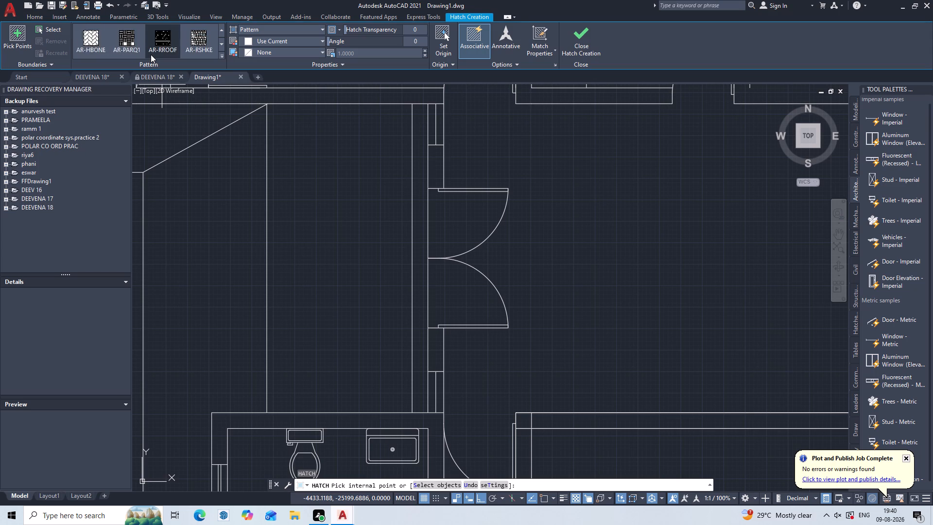
{"action": "scroll", "coordinate": [151, 54], "scroll_direction": "up", "scroll_amount": 11}
{"action": "scroll", "coordinate": [151, 54], "scroll_direction": "down", "scroll_amount": 1}
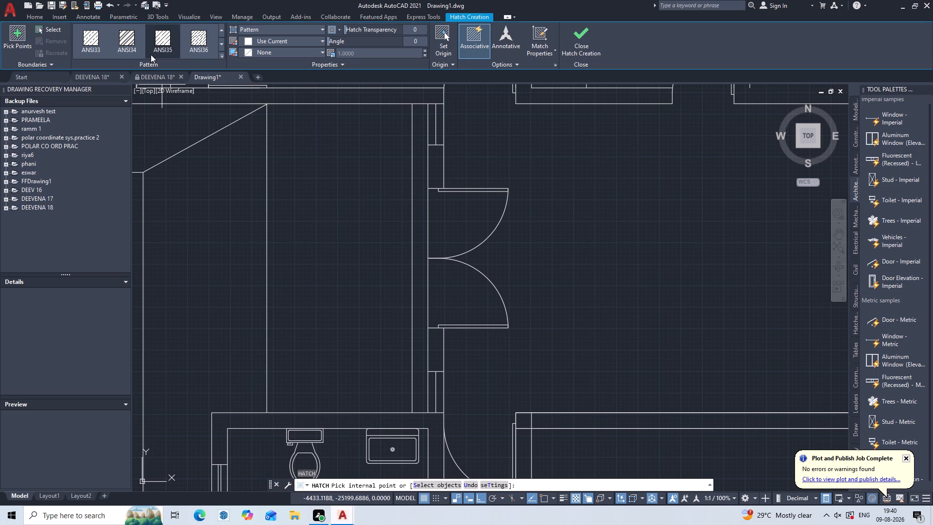
{"action": "scroll", "coordinate": [151, 54], "scroll_direction": "down", "scroll_amount": 1}
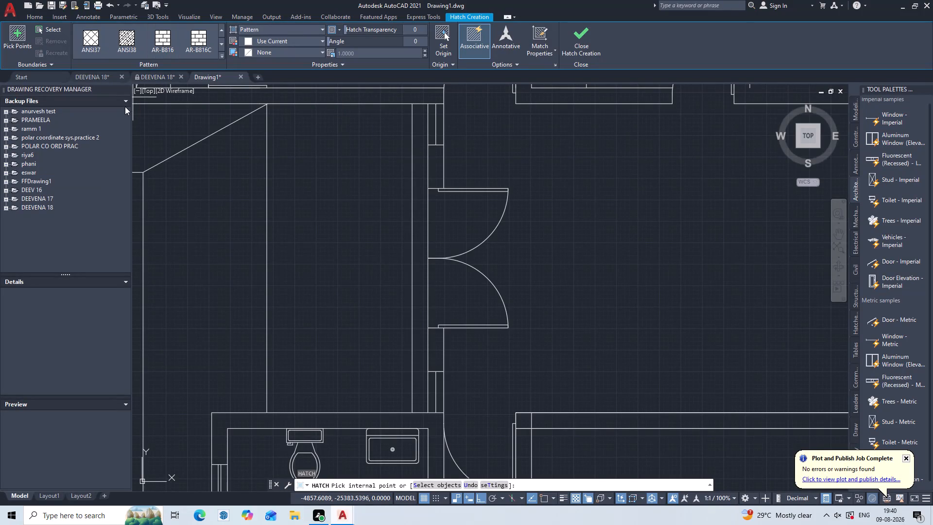
{"action": "key", "text": "Escape"}
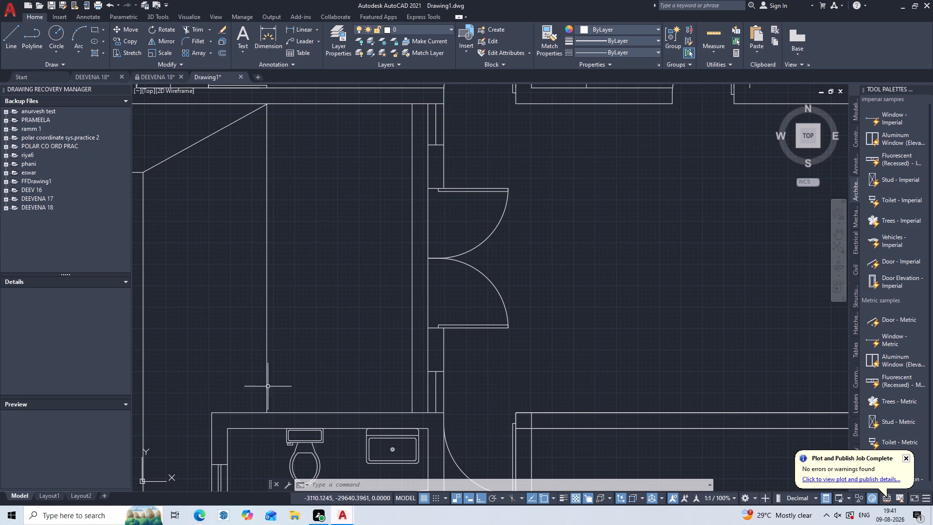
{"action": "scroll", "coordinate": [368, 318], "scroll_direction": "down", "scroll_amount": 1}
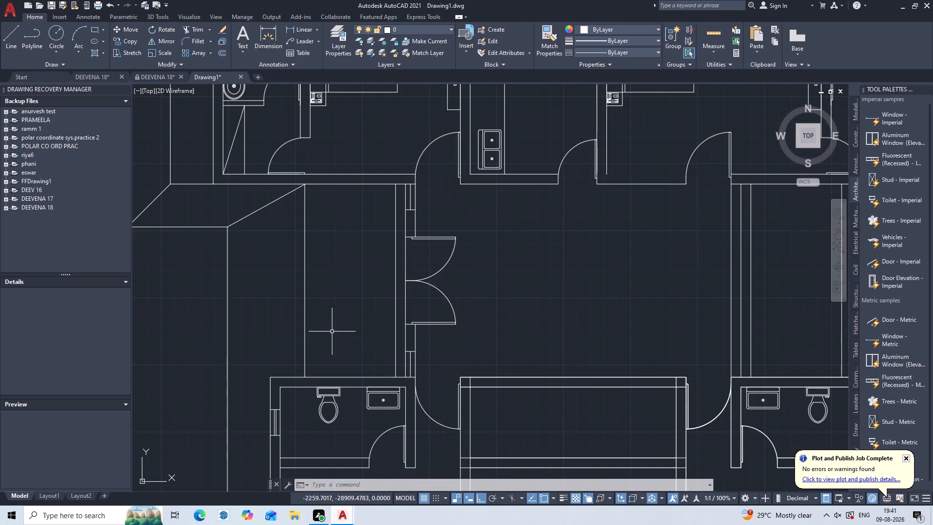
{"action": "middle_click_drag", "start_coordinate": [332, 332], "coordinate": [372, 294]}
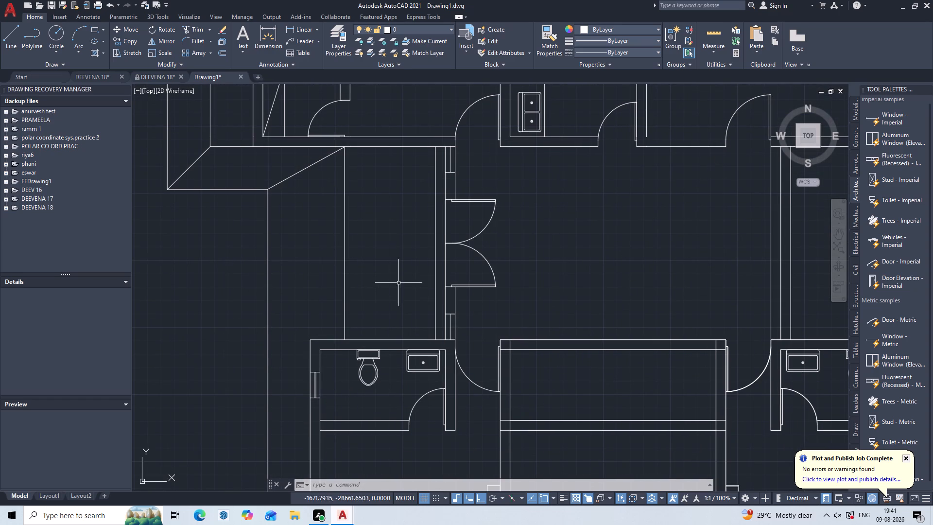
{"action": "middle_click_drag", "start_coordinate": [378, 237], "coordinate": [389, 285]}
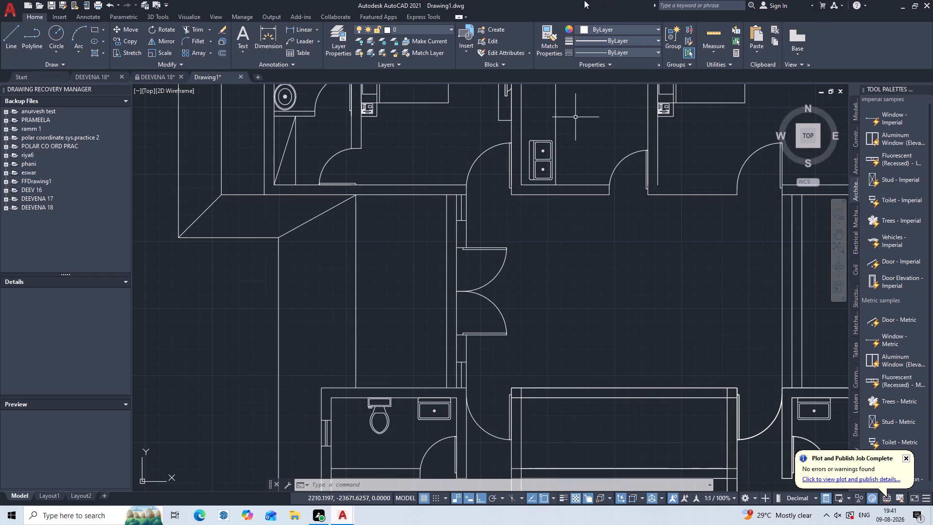
Load the ACAD_ISO02W100 ISO dash linetype and make it the current linetype.
{"action": "left_click", "coordinate": [639, 43]}
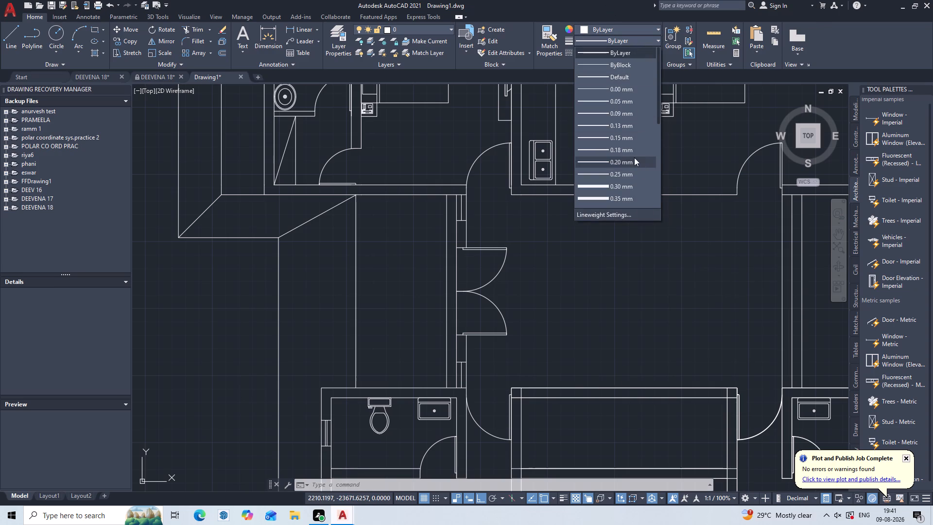
{"action": "left_click", "coordinate": [622, 40]}
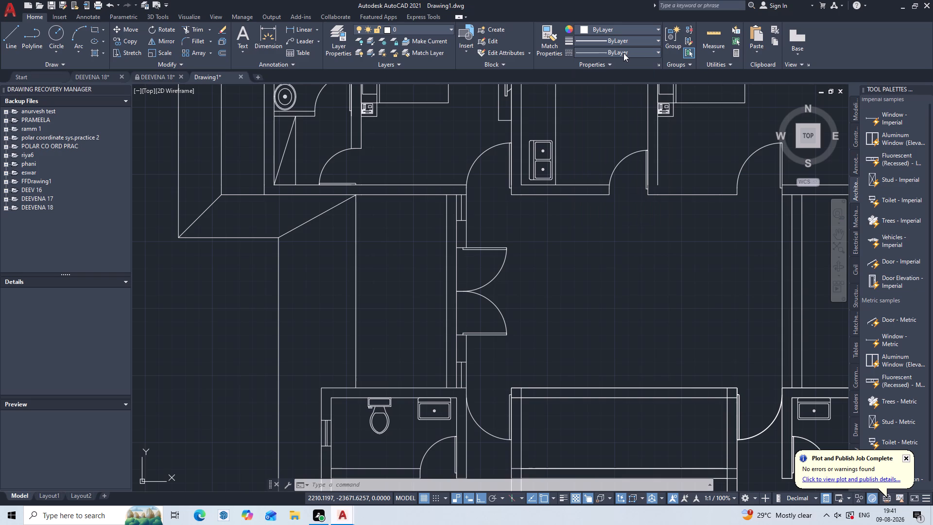
{"action": "left_click", "coordinate": [623, 53]}
{"action": "left_click", "coordinate": [612, 100]}
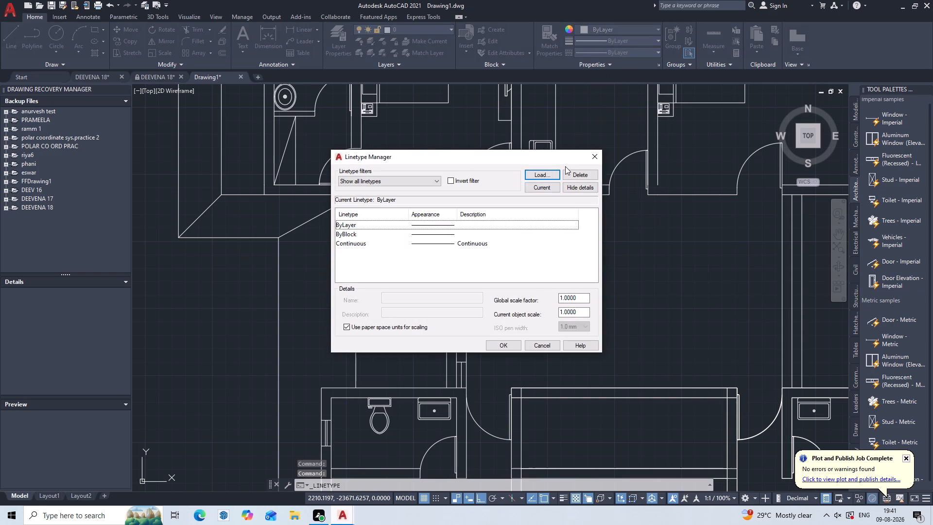
{"action": "left_click", "coordinate": [548, 178]}
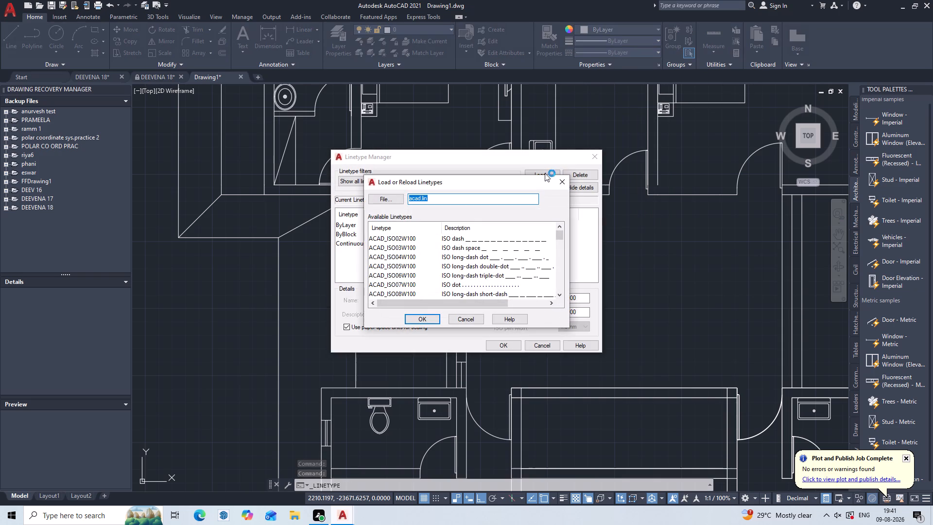
{"action": "double_click", "coordinate": [521, 241]}
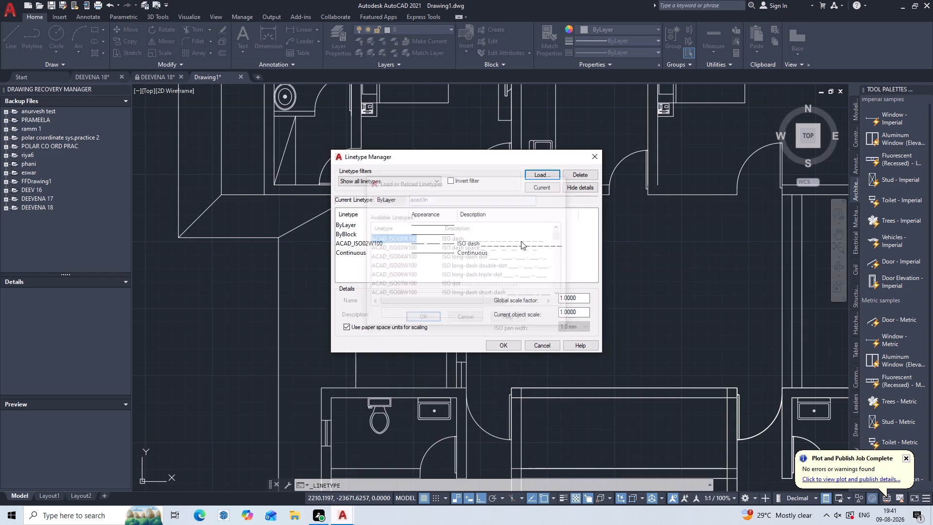
{"action": "left_click", "coordinate": [514, 241]}
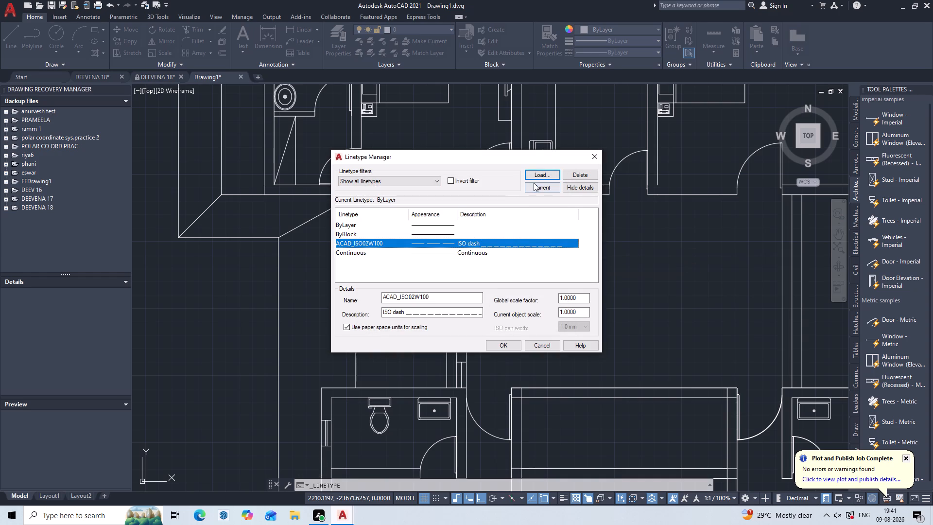
{"action": "left_click", "coordinate": [539, 186]}
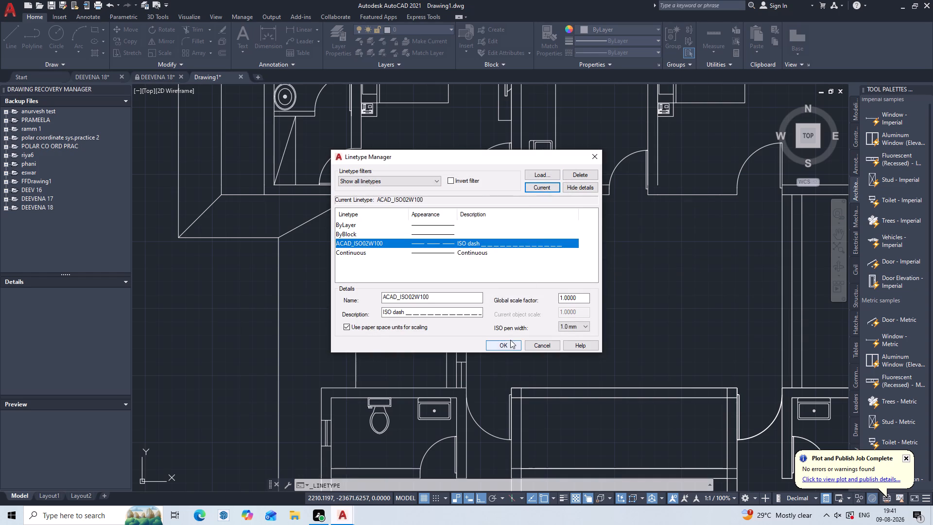
{"action": "left_click", "coordinate": [511, 343]}
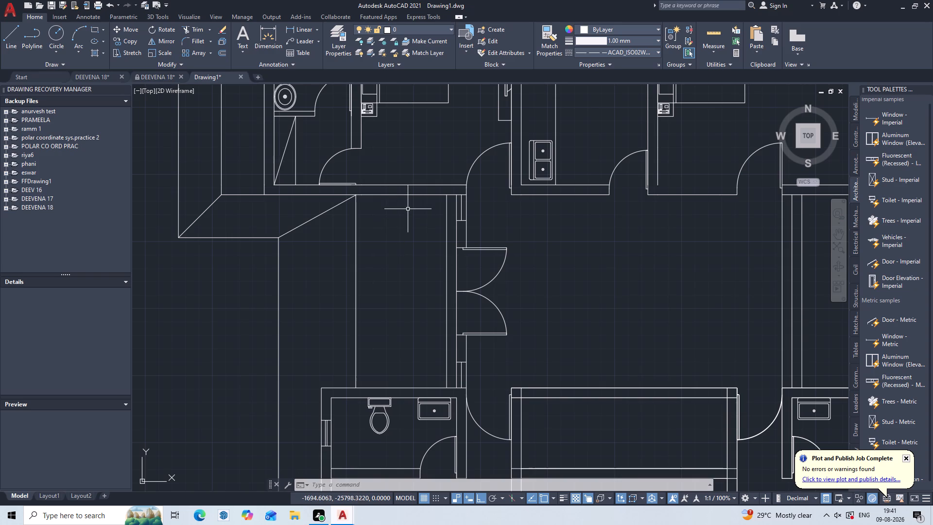
Draw a 460 by 230 rectangle just below the upper block's bottom wall, in the strip outside the left connecting wall.
{"action": "left_click", "coordinate": [367, 204]}
{"action": "key", "text": "Escape"}
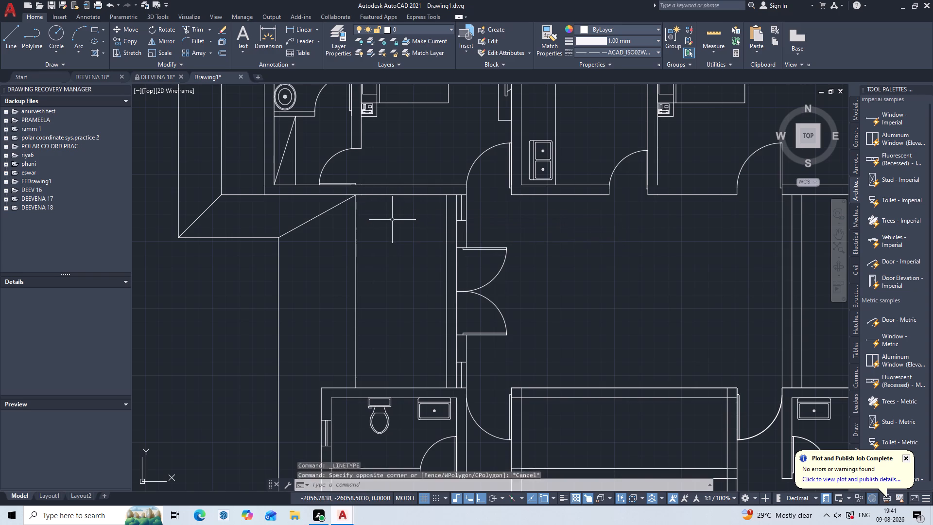
{"action": "key", "text": "r"}
{"action": "key", "text": "e"}
{"action": "key", "text": "c"}
{"action": "key", "text": "Return"}
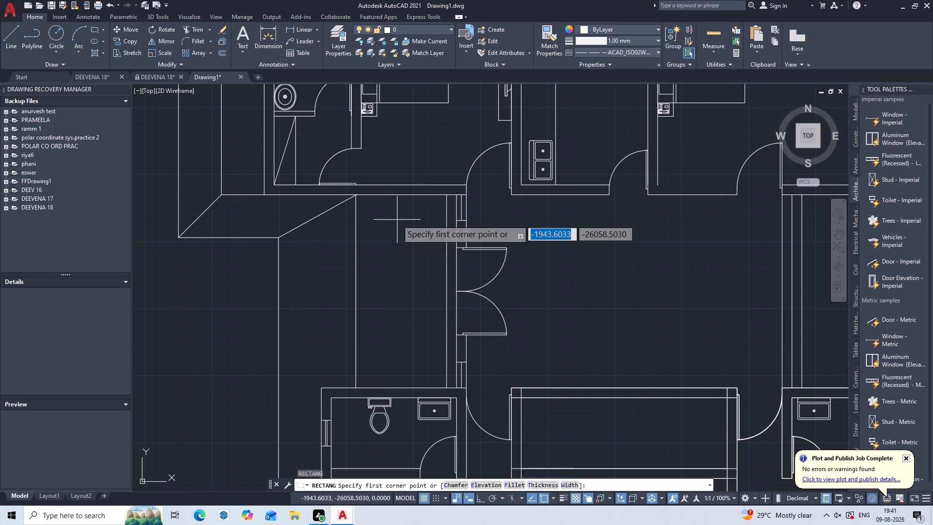
{"action": "left_click", "coordinate": [368, 205]}
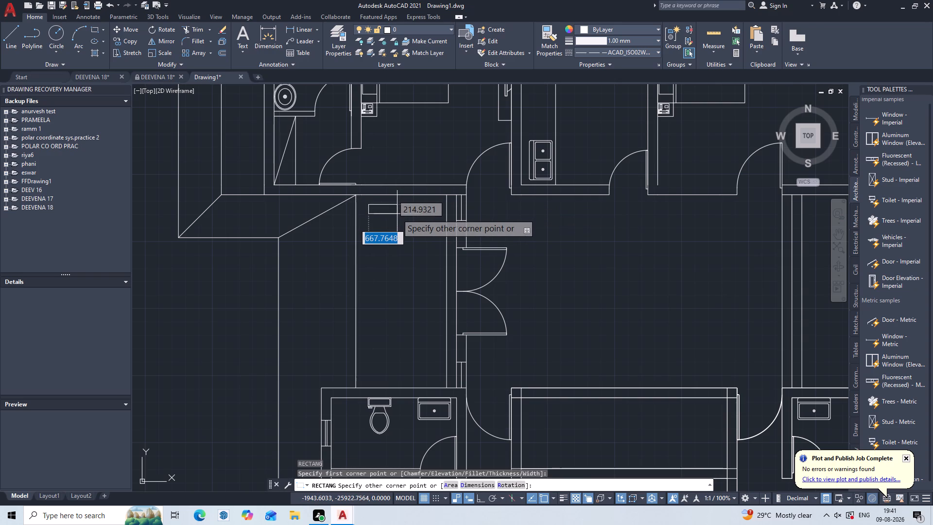
{"action": "key", "text": "d"}
{"action": "key", "text": "Return"}
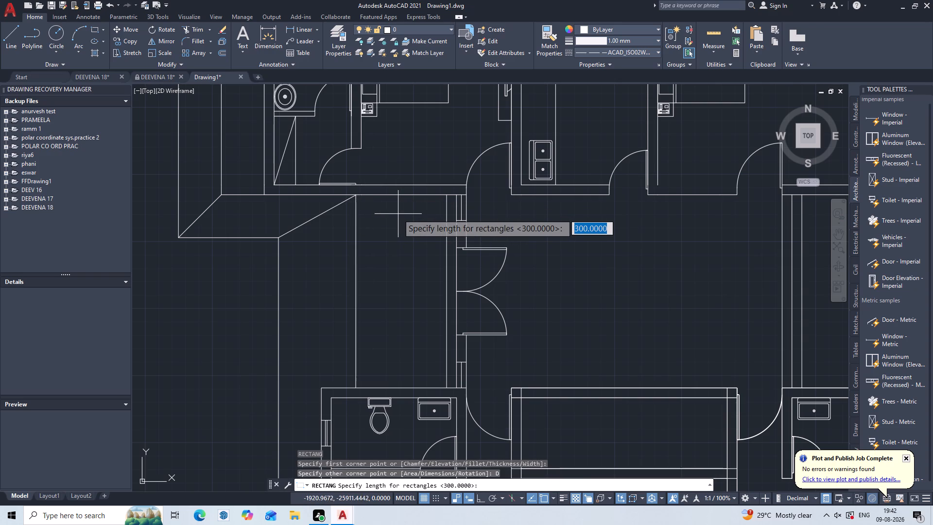
{"action": "type", "text": "230"}
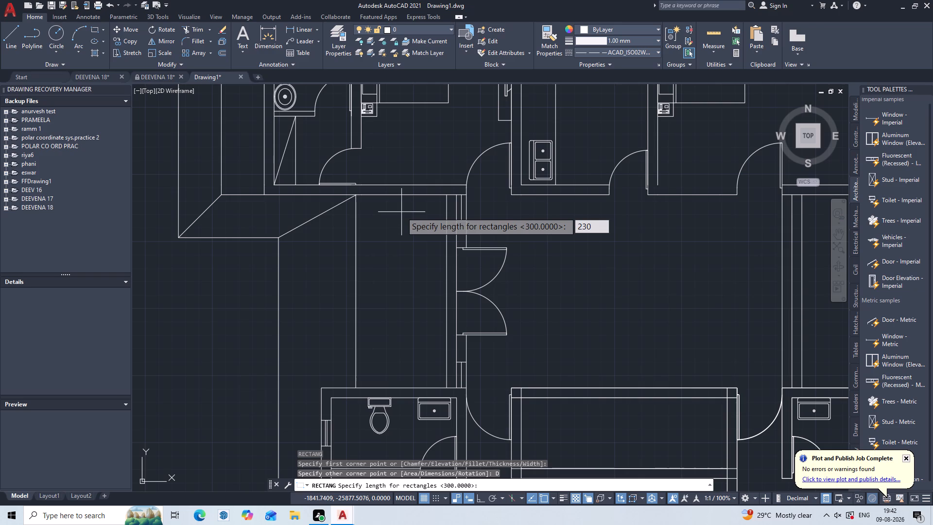
{"action": "key", "text": "BackSpace"}
{"action": "key", "text": "BackSpace"}
{"action": "key", "text": "BackSpace"}
{"action": "type", "text": "460"}
{"action": "key", "text": "Return"}
{"action": "type", "text": "230"}
{"action": "key", "text": "Return"}
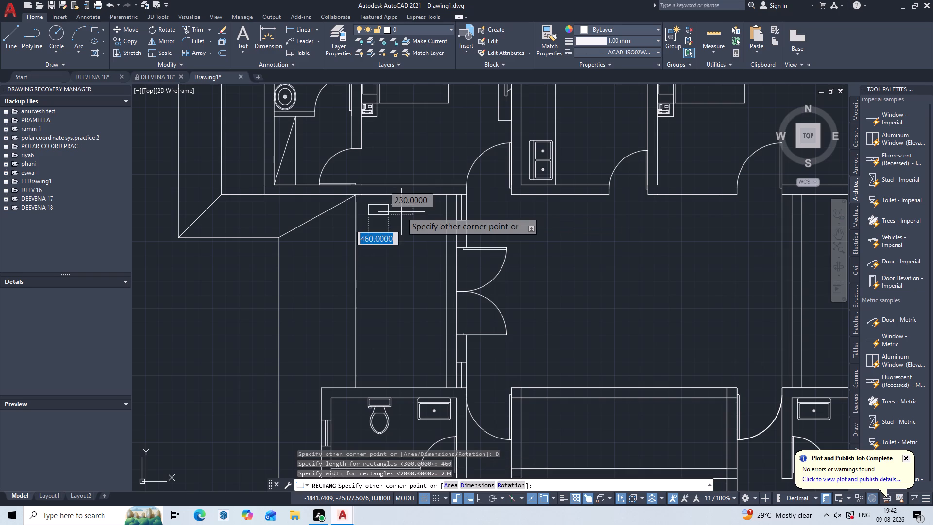
{"action": "left_click", "coordinate": [401, 212]}
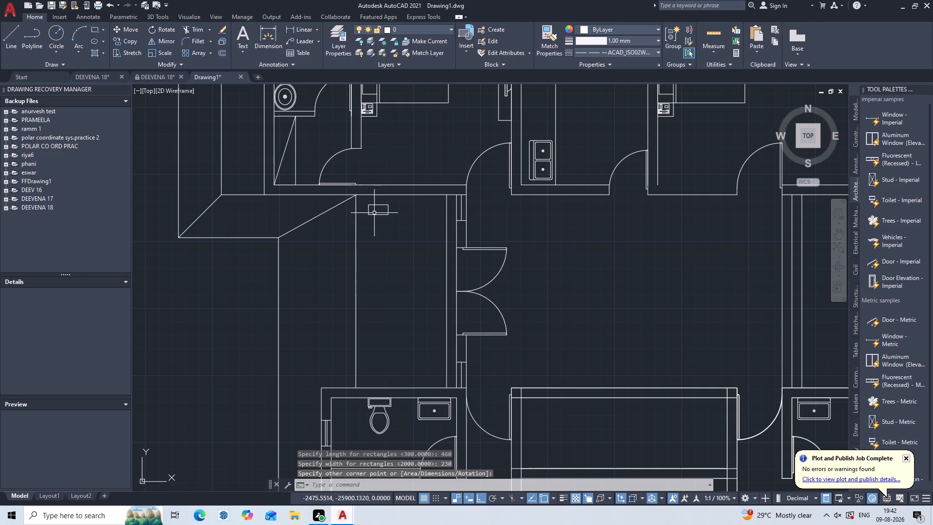
Set the linetype scale of the new dashed rectangle to 10.
{"action": "scroll", "coordinate": [380, 204], "scroll_direction": "up", "scroll_amount": 3}
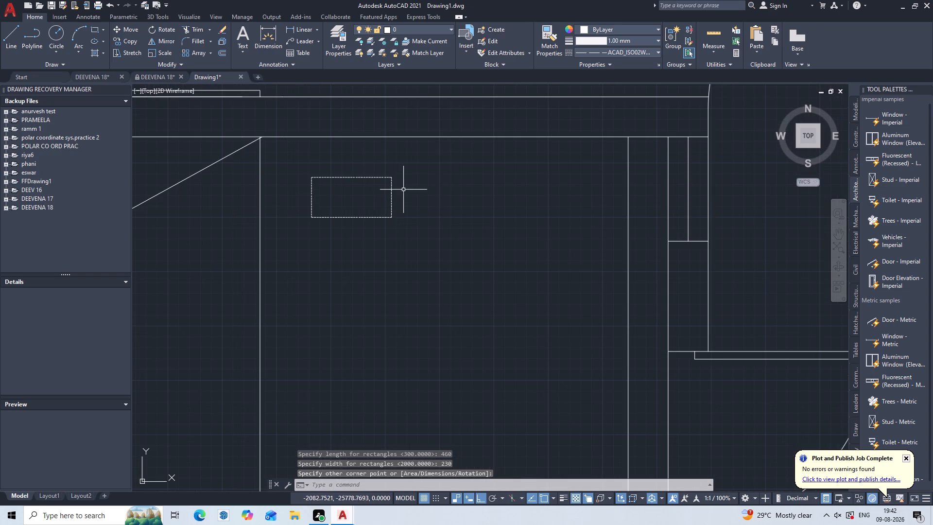
{"action": "left_click", "coordinate": [403, 170]}
{"action": "left_click", "coordinate": [297, 301]}
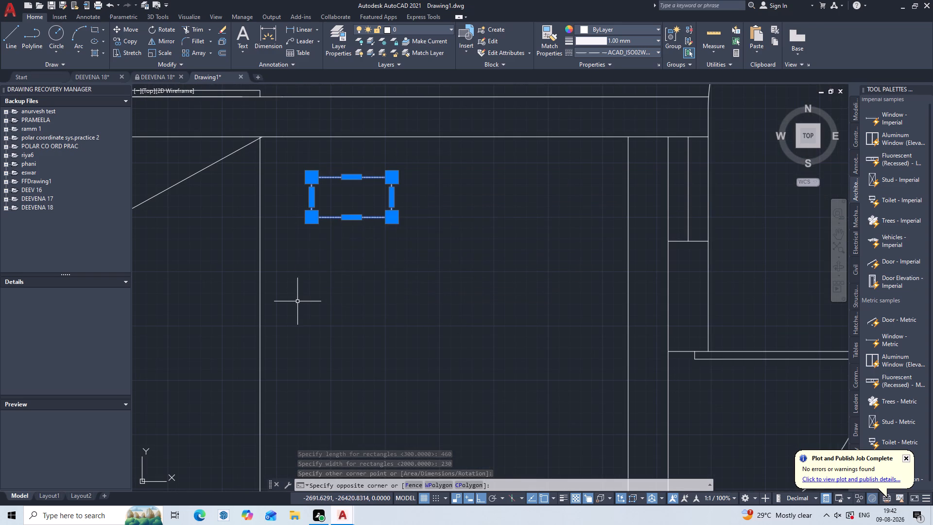
{"action": "key", "text": "ctrl+1"}
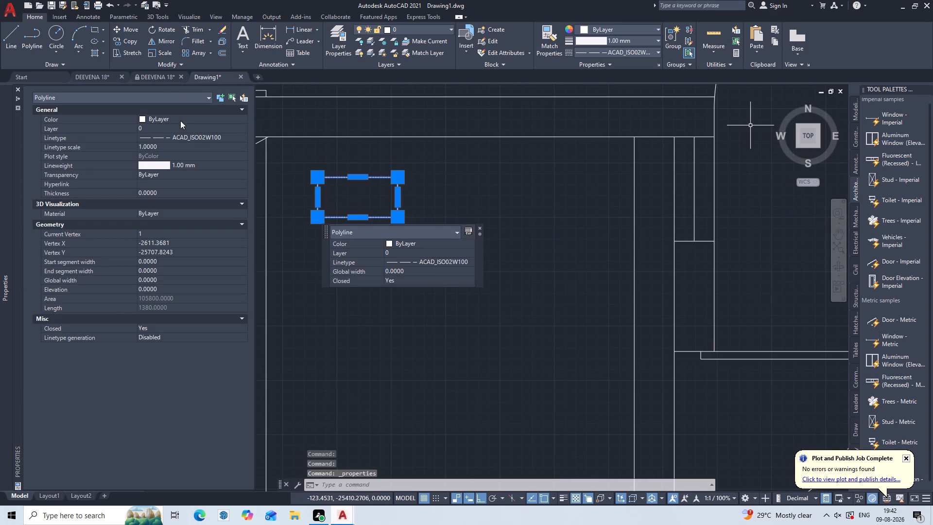
{"action": "left_click", "coordinate": [185, 146]}
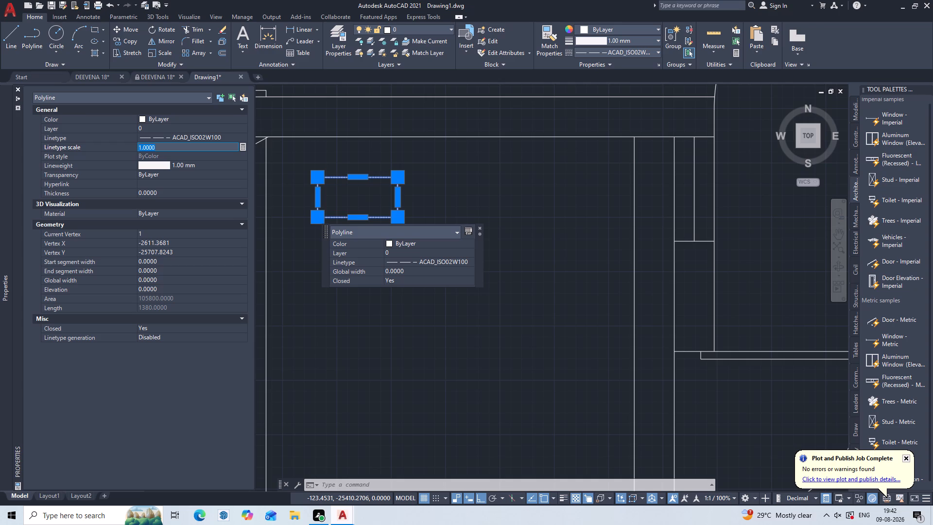
{"action": "key", "text": "BackSpace"}
{"action": "type", "text": "10"}
{"action": "key", "text": "Return"}
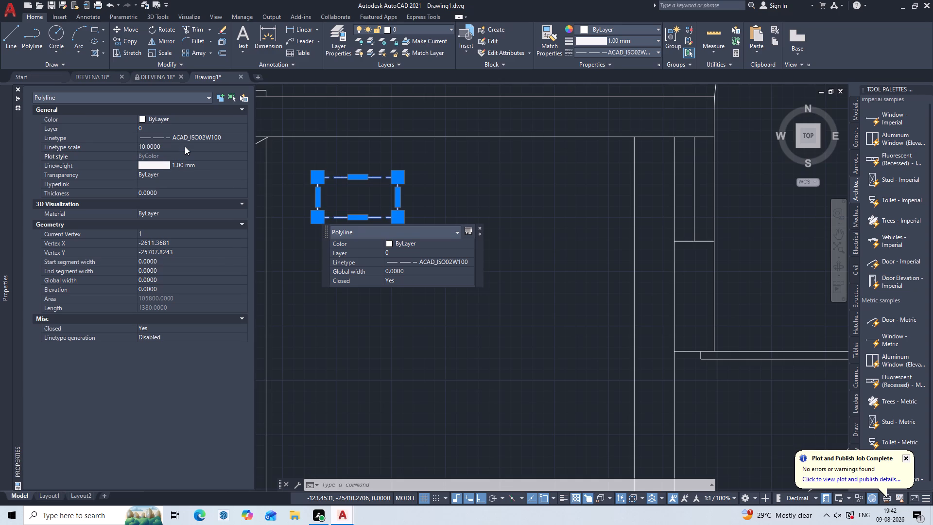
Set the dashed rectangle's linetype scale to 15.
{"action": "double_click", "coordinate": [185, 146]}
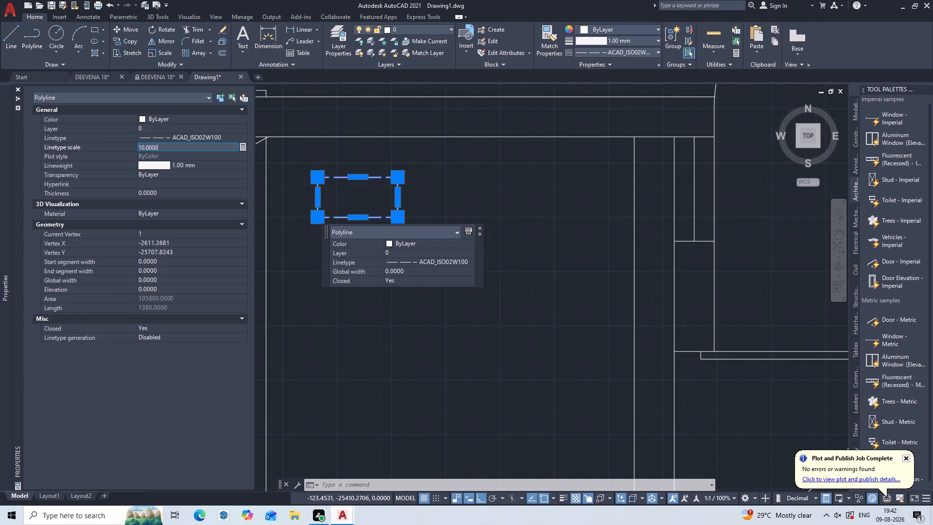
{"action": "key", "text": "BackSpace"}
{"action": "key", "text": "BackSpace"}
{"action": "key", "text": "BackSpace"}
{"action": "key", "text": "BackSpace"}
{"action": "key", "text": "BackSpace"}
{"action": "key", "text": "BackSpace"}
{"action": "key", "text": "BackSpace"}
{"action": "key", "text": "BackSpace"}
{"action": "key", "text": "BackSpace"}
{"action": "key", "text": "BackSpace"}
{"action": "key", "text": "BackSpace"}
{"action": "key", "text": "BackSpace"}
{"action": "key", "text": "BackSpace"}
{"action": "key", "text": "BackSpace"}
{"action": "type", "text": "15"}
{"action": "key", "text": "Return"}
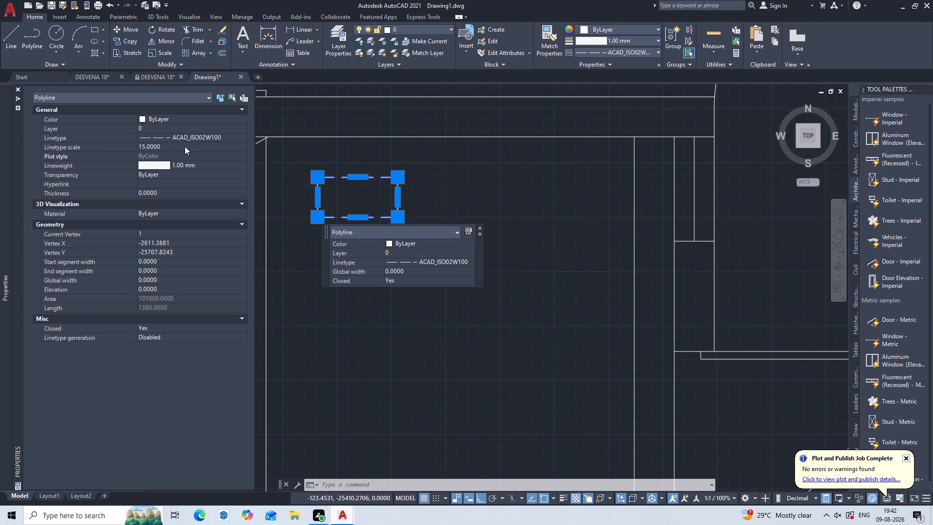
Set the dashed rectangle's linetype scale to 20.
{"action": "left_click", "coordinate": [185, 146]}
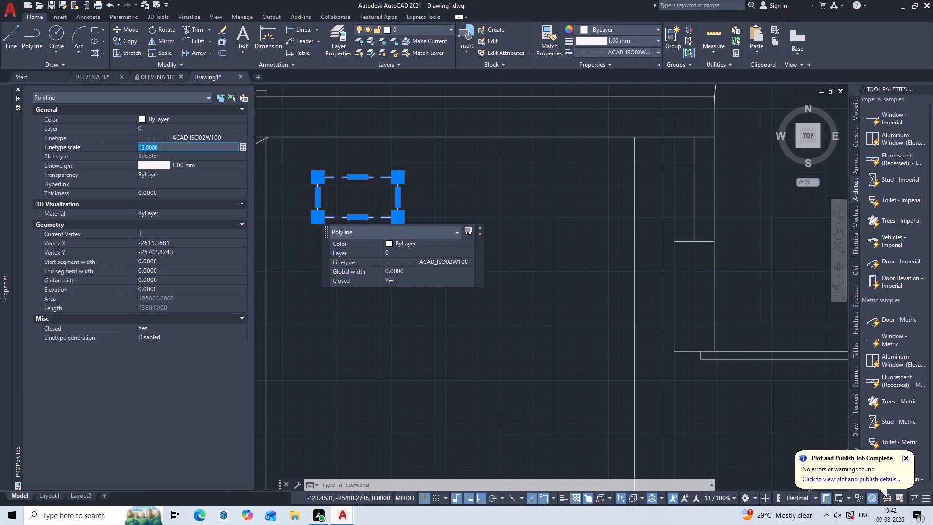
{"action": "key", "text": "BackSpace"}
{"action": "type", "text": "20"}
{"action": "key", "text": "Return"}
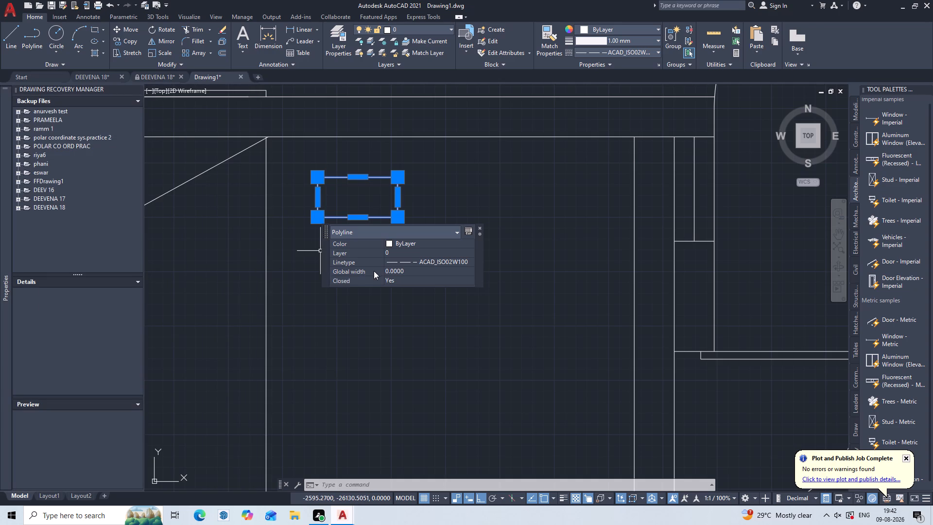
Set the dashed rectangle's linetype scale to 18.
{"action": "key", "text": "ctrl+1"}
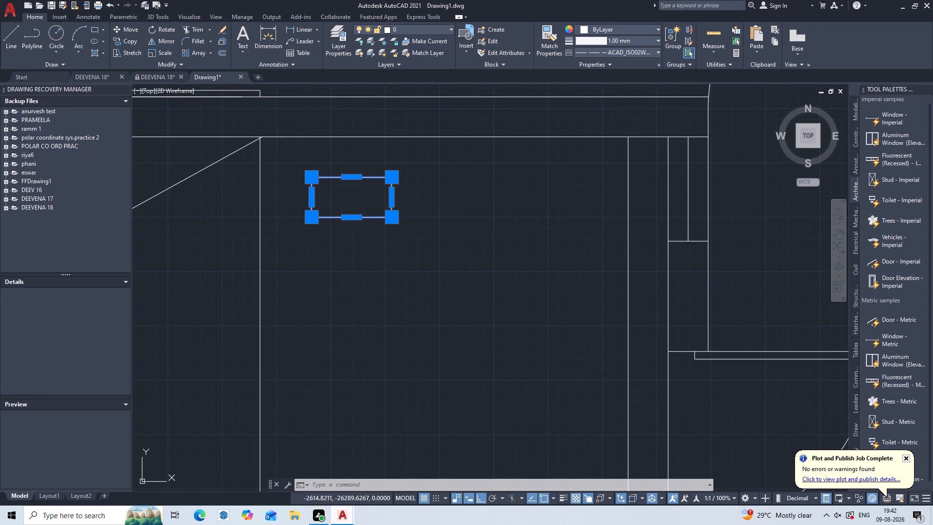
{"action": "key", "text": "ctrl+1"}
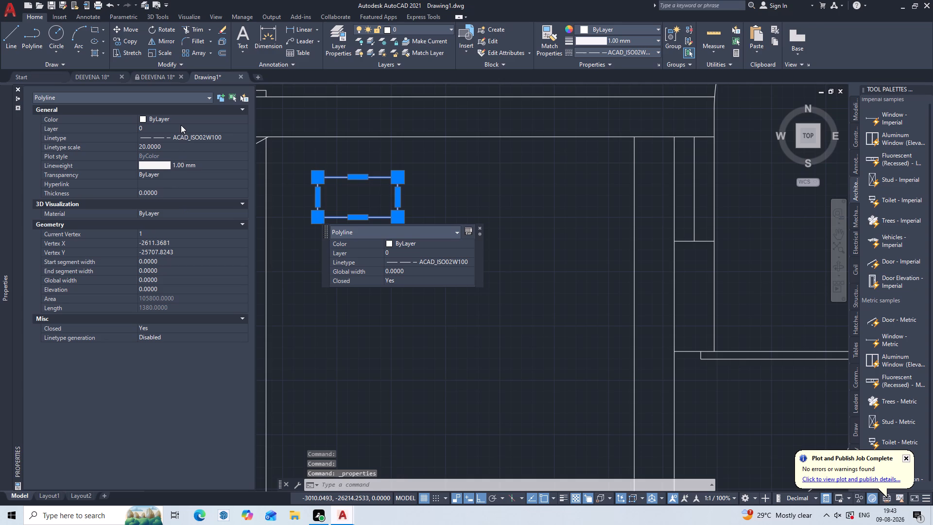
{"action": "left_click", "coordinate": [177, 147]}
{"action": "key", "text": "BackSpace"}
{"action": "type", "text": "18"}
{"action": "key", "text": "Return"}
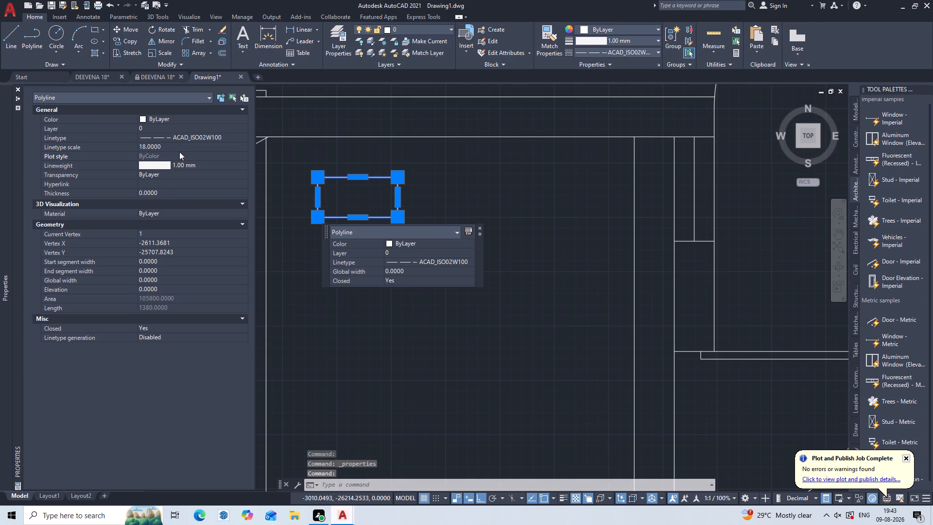
Set the dashed rectangle's linetype scale to 17.
{"action": "left_click", "coordinate": [179, 152]}
{"action": "left_click", "coordinate": [184, 144]}
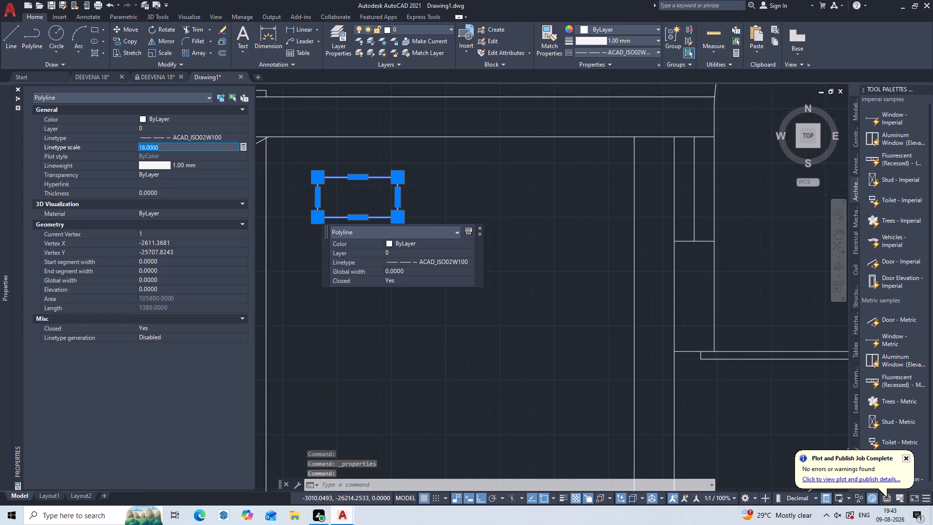
{"action": "key", "text": "BackSpace"}
{"action": "type", "text": "17"}
{"action": "key", "text": "Return"}
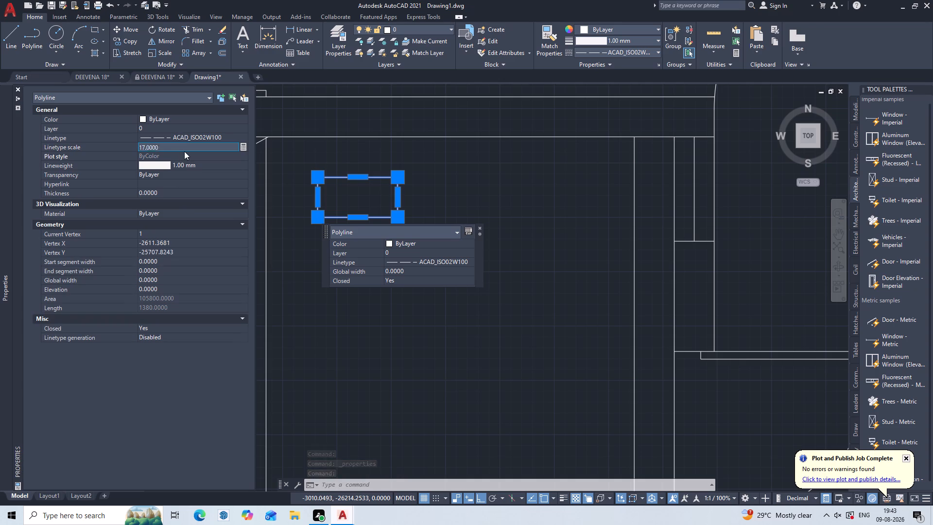
Set the dashed rectangle's linetype scale to 15.
{"action": "left_click", "coordinate": [183, 146]}
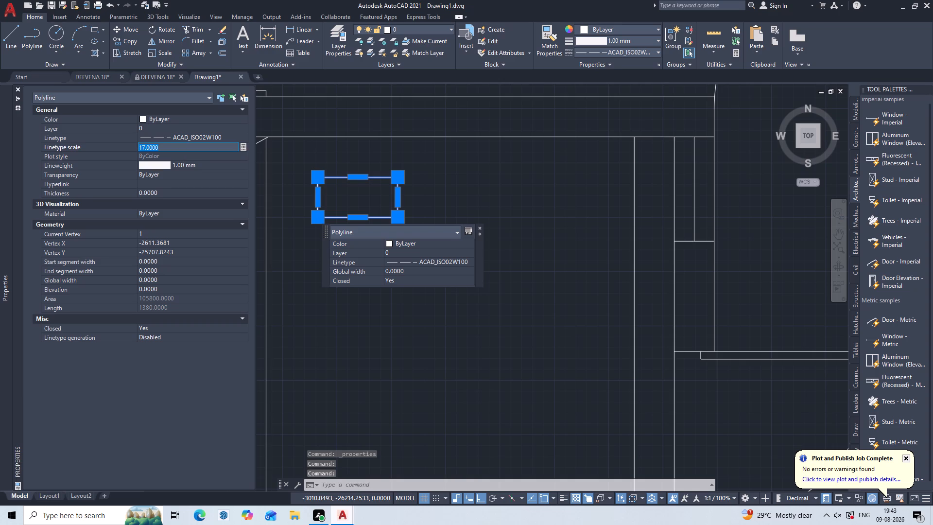
{"action": "key", "text": "BackSpace"}
{"action": "type", "text": "15"}
{"action": "key", "text": "Return"}
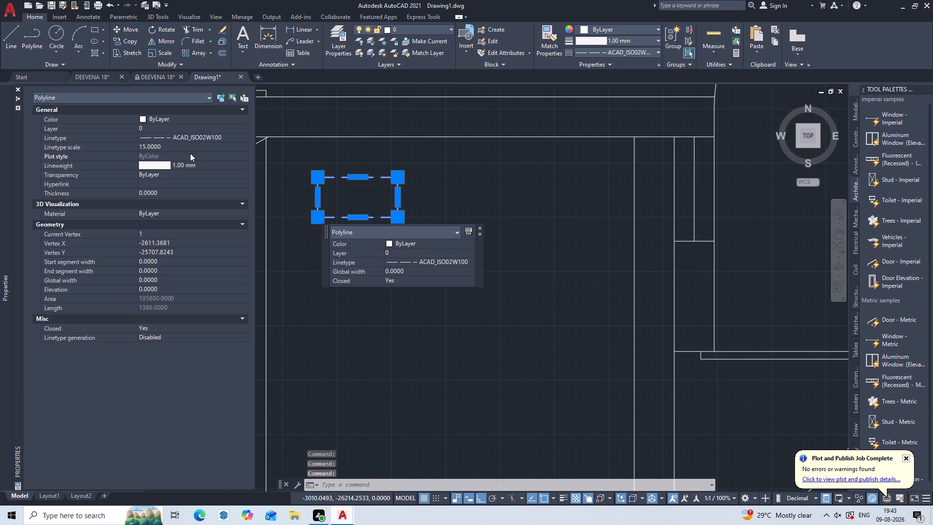
{"action": "key", "text": "Escape"}
{"action": "key", "text": "Escape"}
{"action": "key", "text": "Escape"}
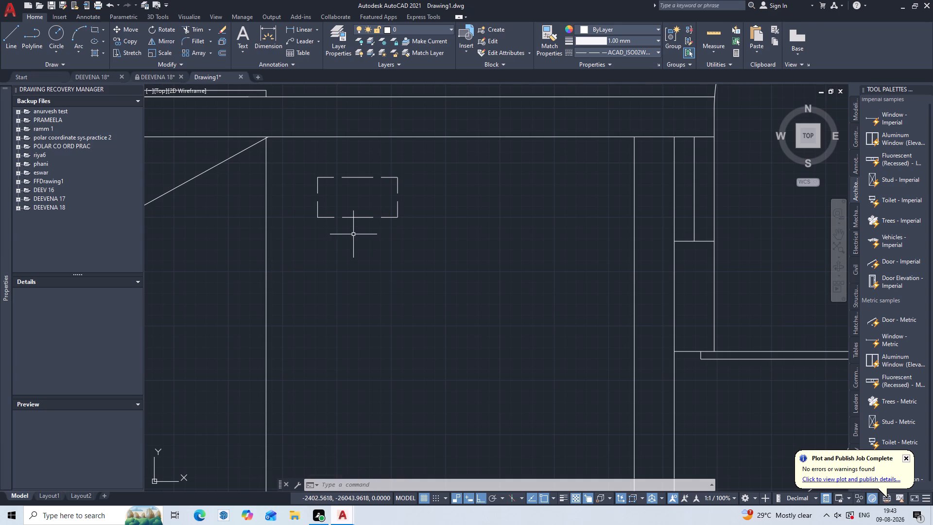
Draw two crossing diagonal lines between the opposite corners of the dashed rectangle.
{"action": "key", "text": "l"}
{"action": "key", "text": "Return"}
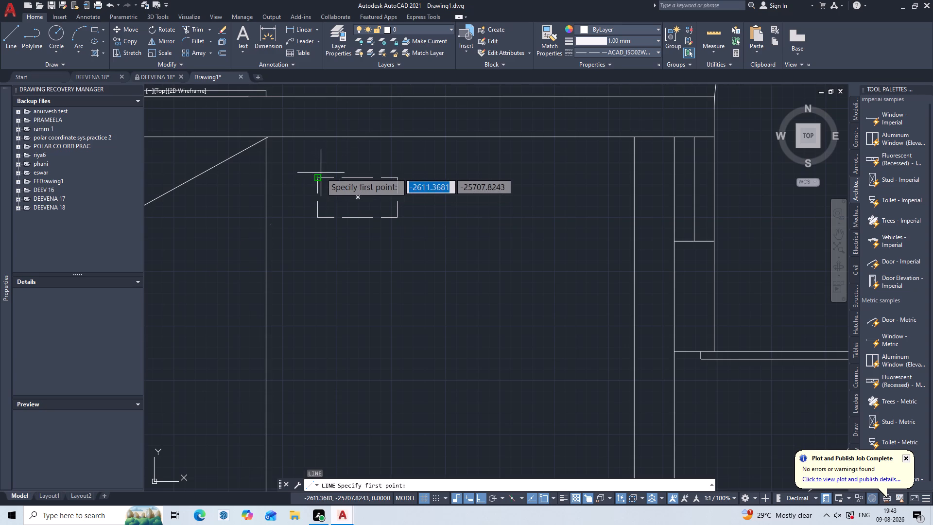
{"action": "double_click", "coordinate": [316, 178]}
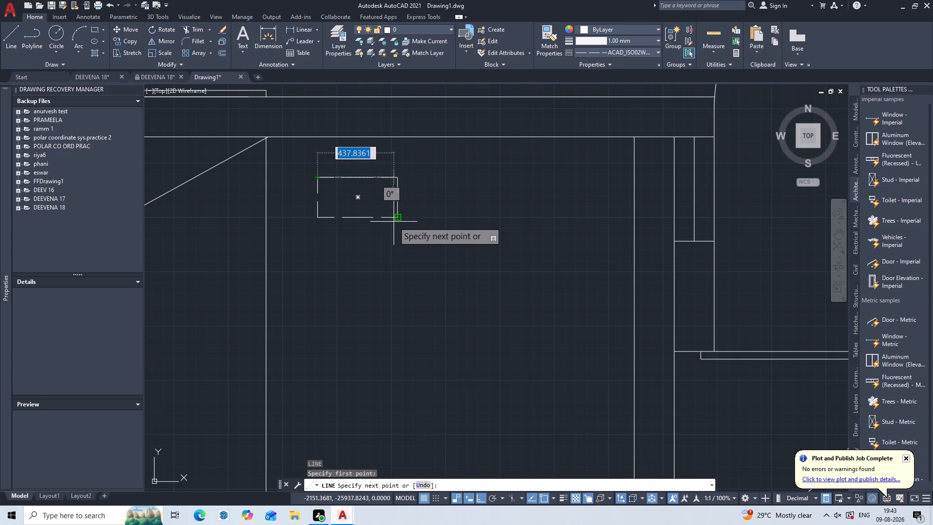
{"action": "left_click", "coordinate": [395, 221]}
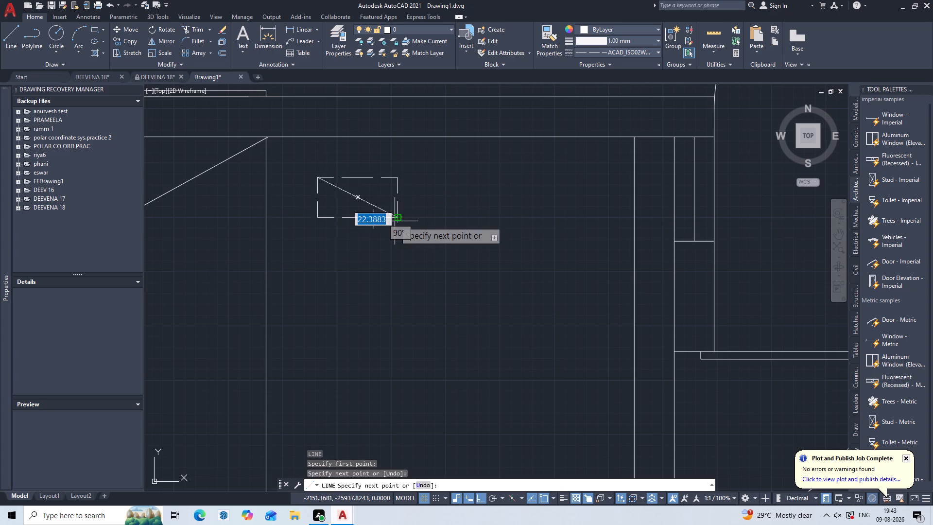
{"action": "key", "text": "Return"}
{"action": "key", "text": "Return"}
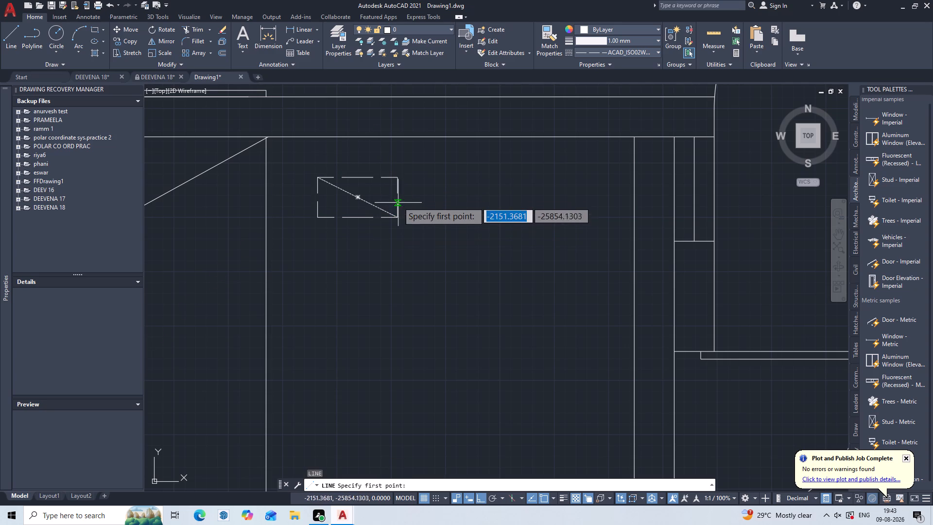
{"action": "left_click", "coordinate": [398, 175]}
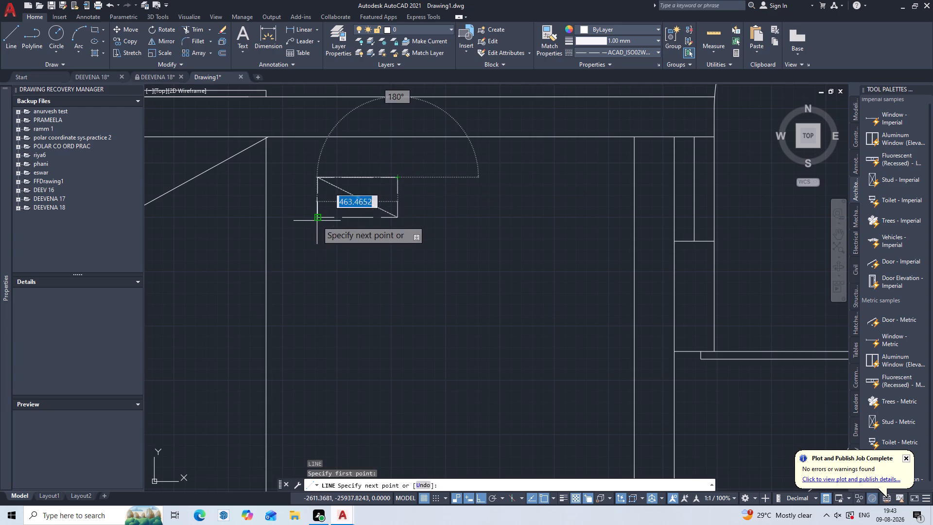
{"action": "left_click", "coordinate": [317, 221]}
{"action": "key", "text": "Return"}
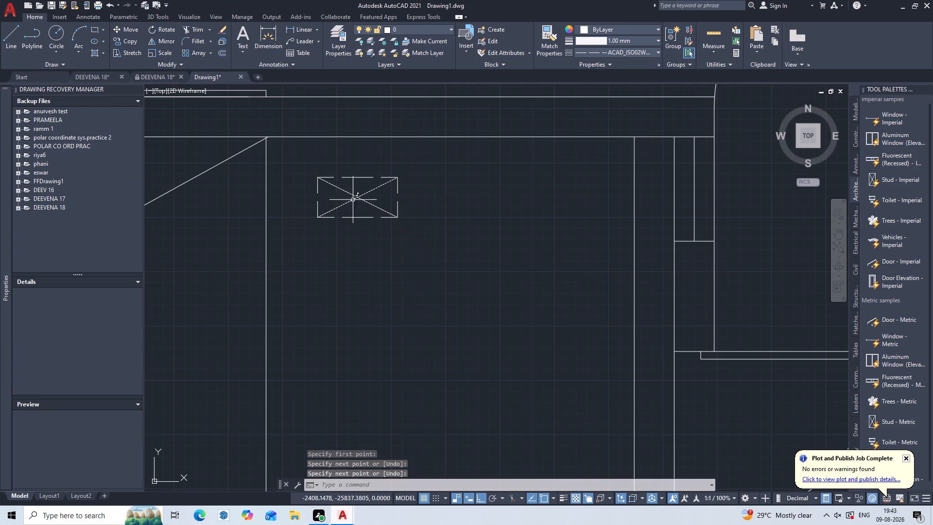
Set the linetype scale of both diagonal lines in the dashed rectangle to 15.
{"action": "scroll", "coordinate": [358, 196], "scroll_direction": "up", "scroll_amount": 1}
{"action": "left_click", "coordinate": [358, 196]}
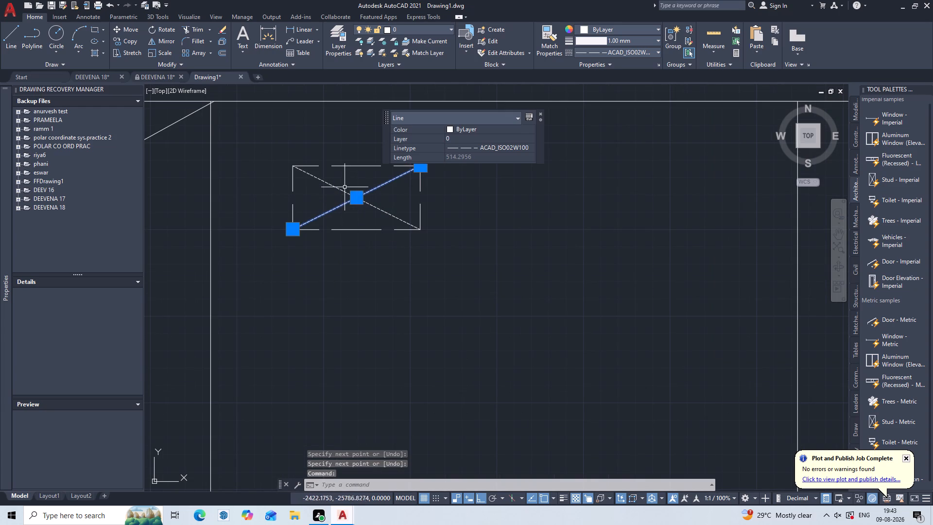
{"action": "left_click", "coordinate": [345, 187]}
{"action": "left_click", "coordinate": [334, 194]}
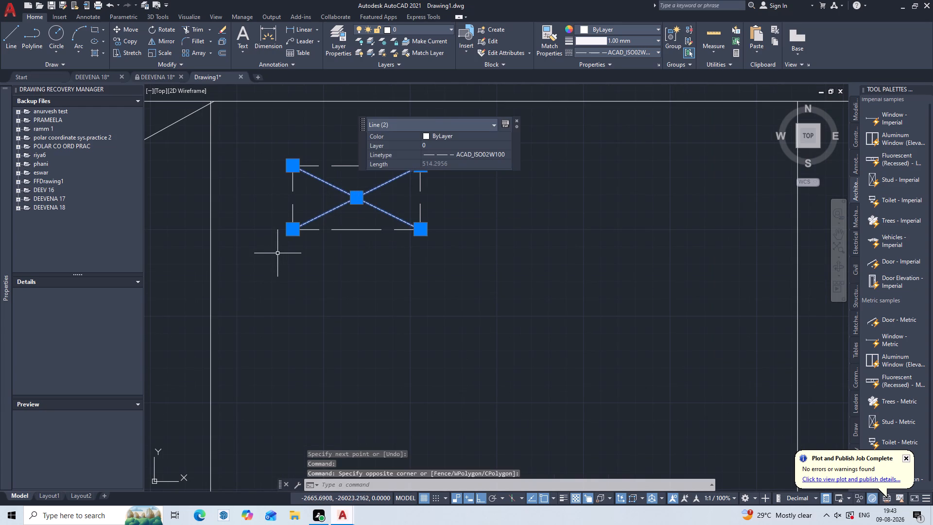
{"action": "key", "text": "ctrl+1"}
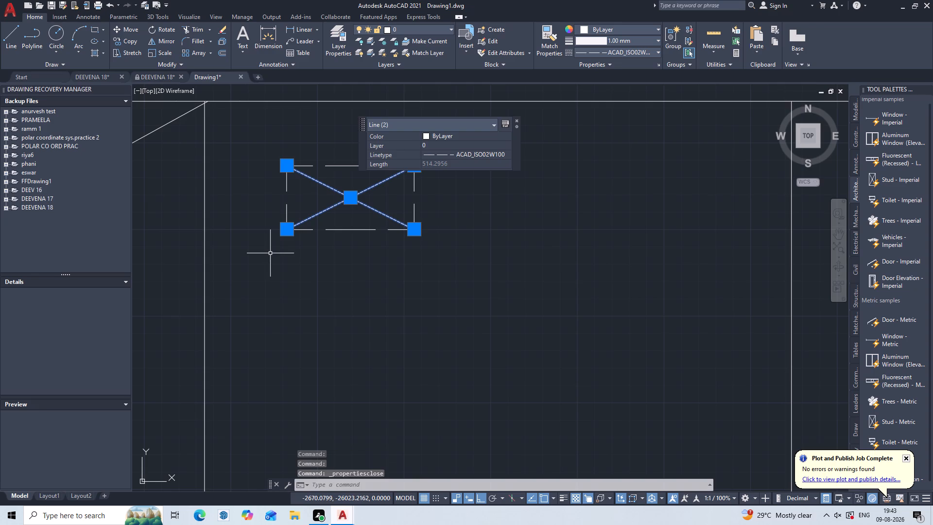
{"action": "key", "text": "ctrl+1"}
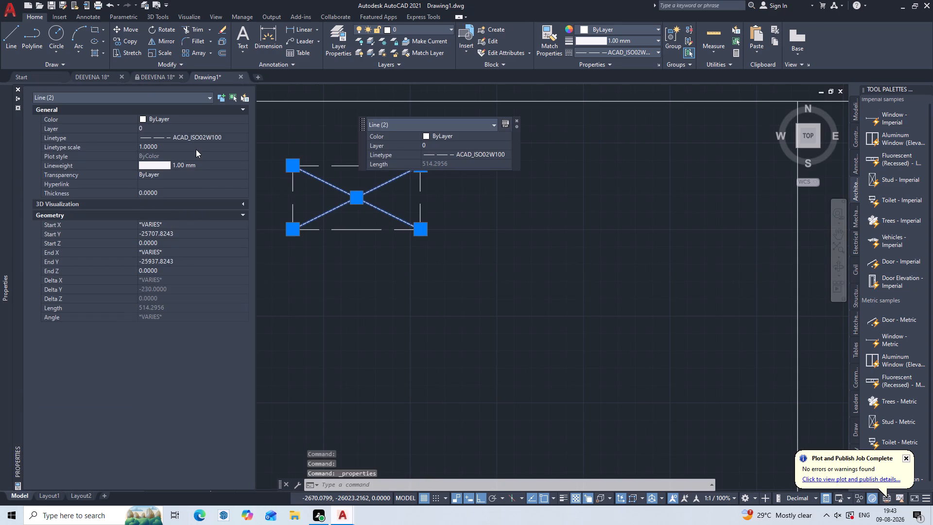
{"action": "left_click", "coordinate": [196, 149]}
{"action": "key", "text": "BackSpace"}
{"action": "key", "text": "1"}
{"action": "key", "text": "5"}
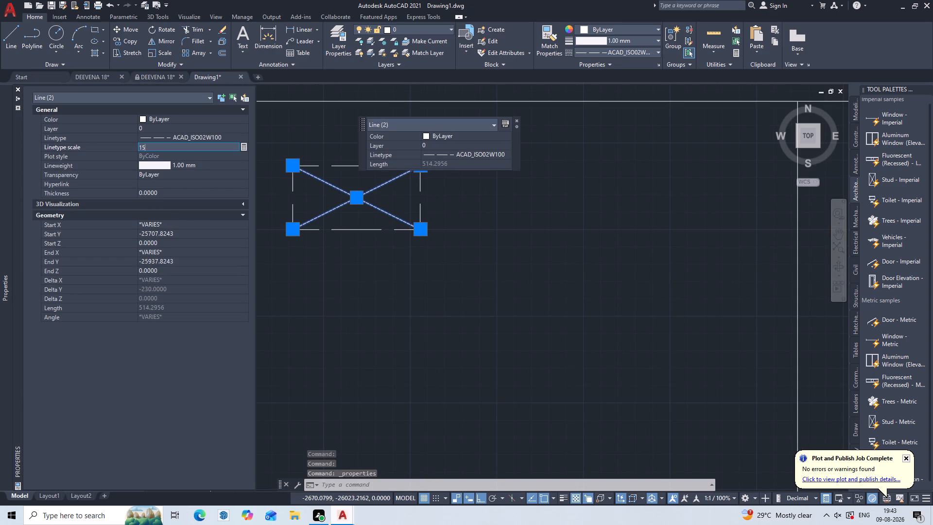
{"action": "key", "text": "Return"}
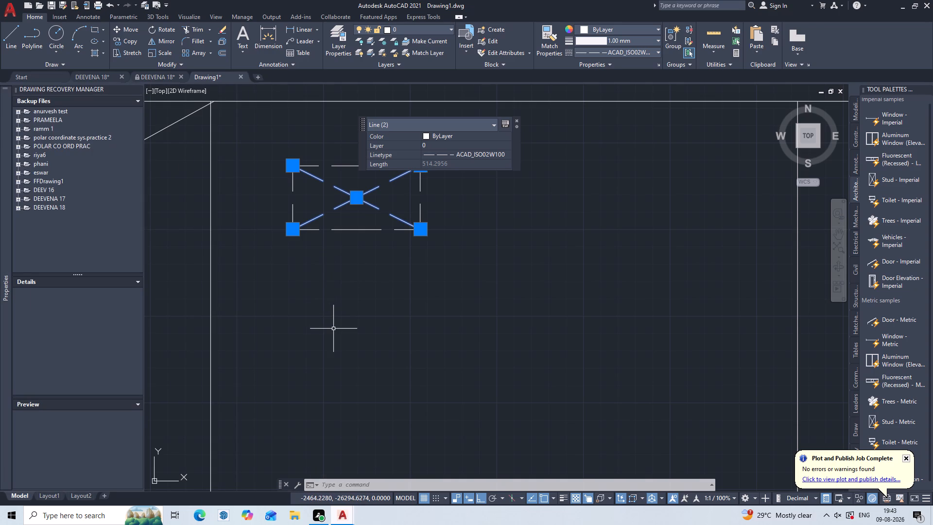
{"action": "key", "text": "Escape"}
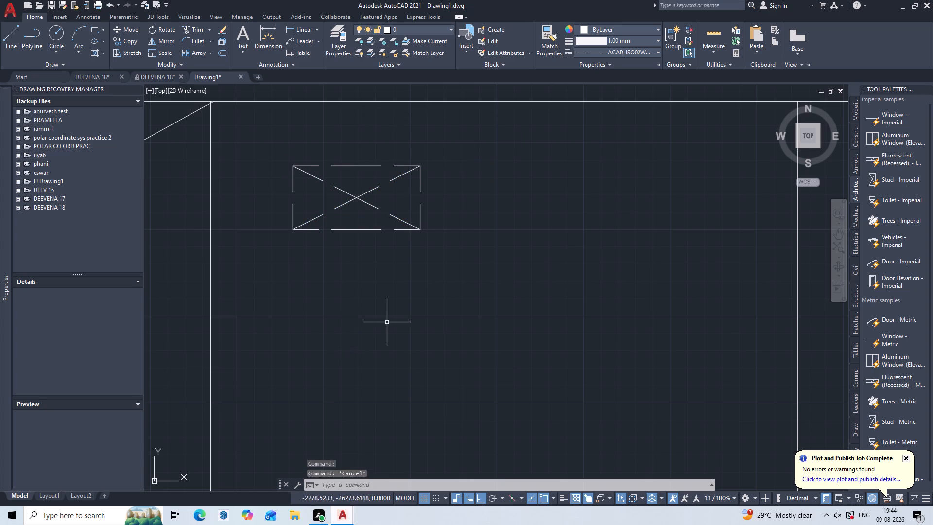
Try to copy the crossed dashed rectangle from its upper-right corner to where the connecting wall's left line meets the horizontal wall above, with Ortho off.
{"action": "left_click_drag", "start_coordinate": [448, 151], "coordinate": [442, 157]}
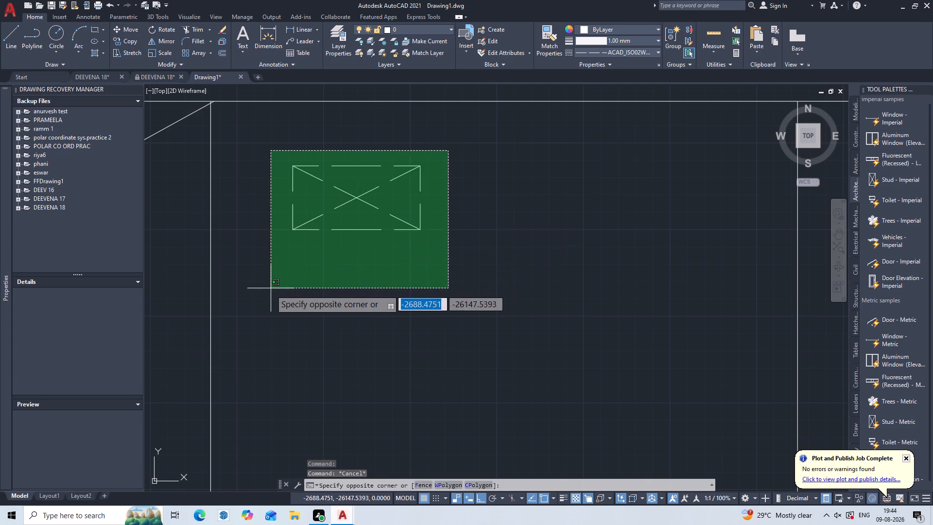
{"action": "left_click", "coordinate": [268, 300]}
{"action": "key", "text": "c"}
{"action": "key", "text": "o"}
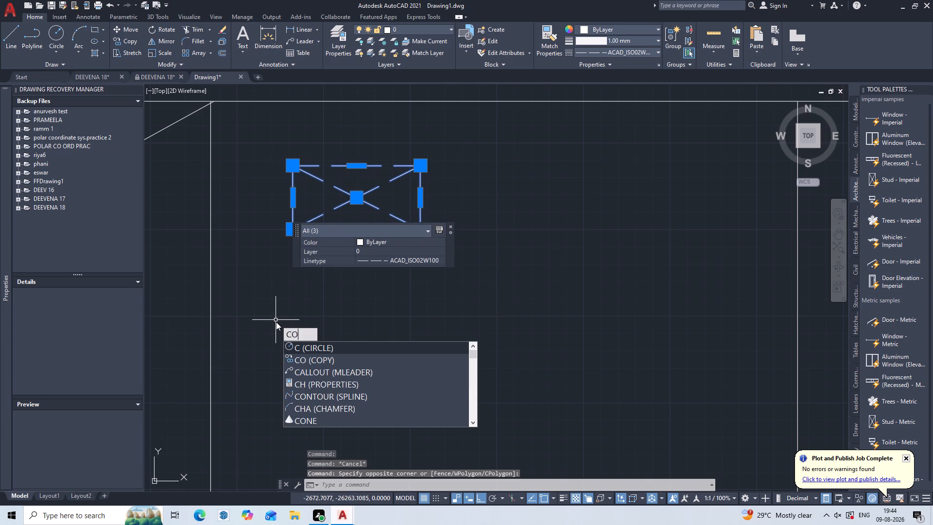
{"action": "key", "text": "p"}
{"action": "key", "text": "Return"}
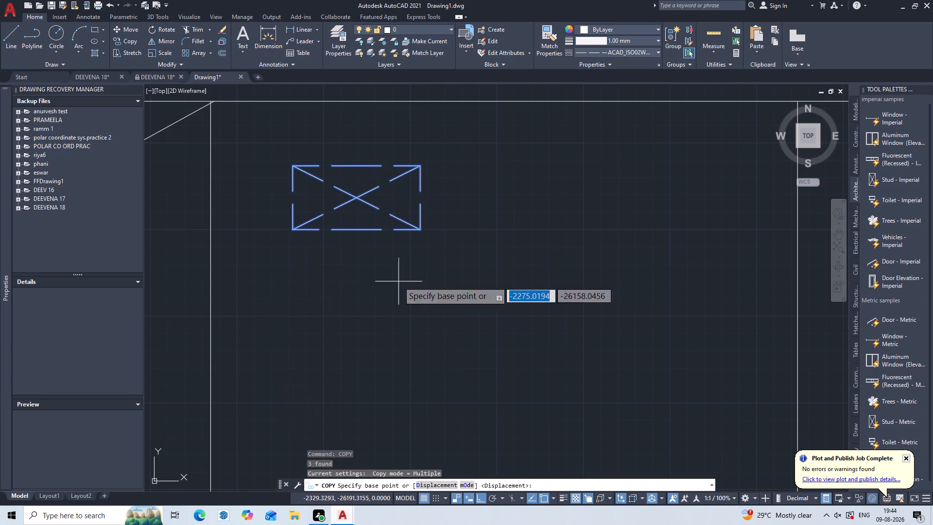
{"action": "left_click", "coordinate": [418, 168]}
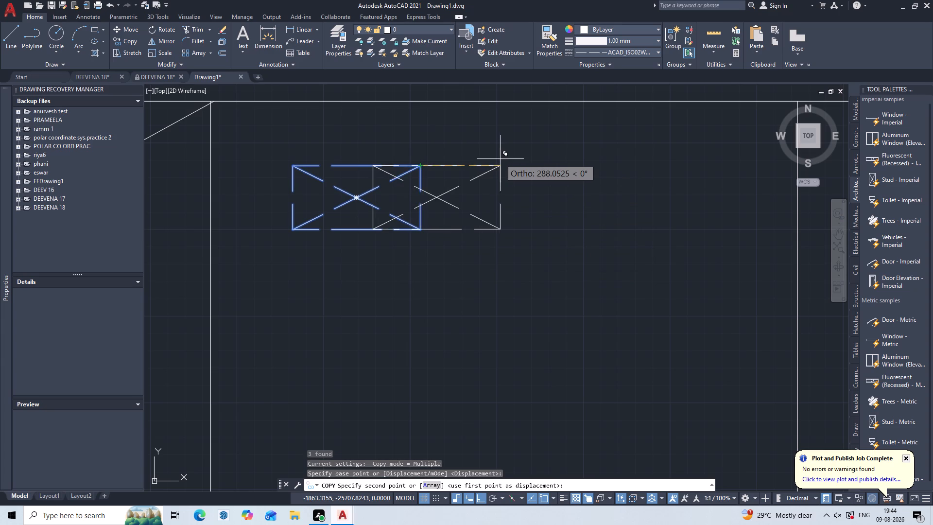
{"action": "middle_click_drag", "start_coordinate": [500, 159], "coordinate": [302, 258]}
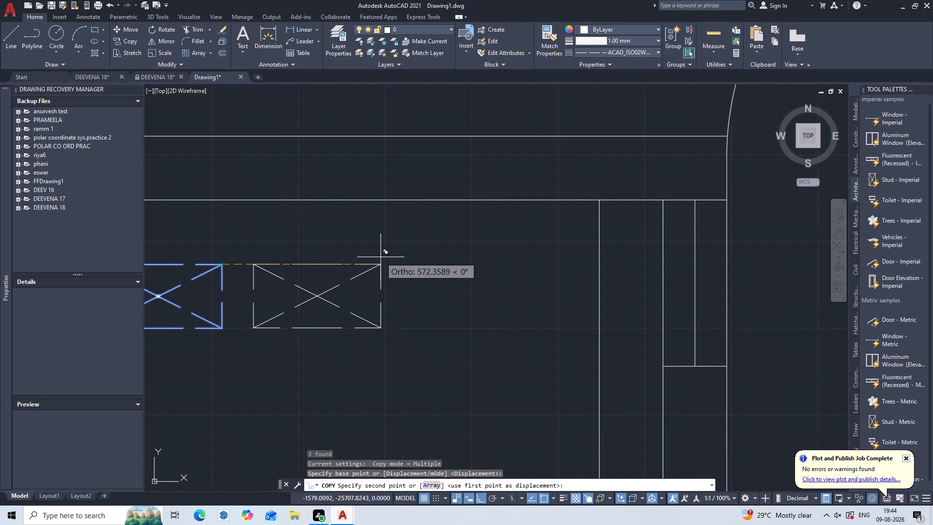
{"action": "key", "text": "F8"}
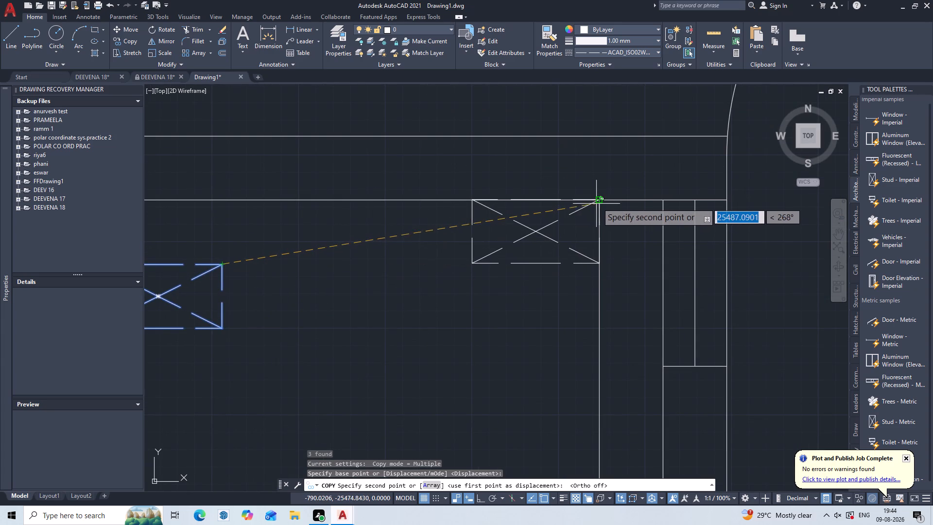
{"action": "double_click", "coordinate": [599, 202]}
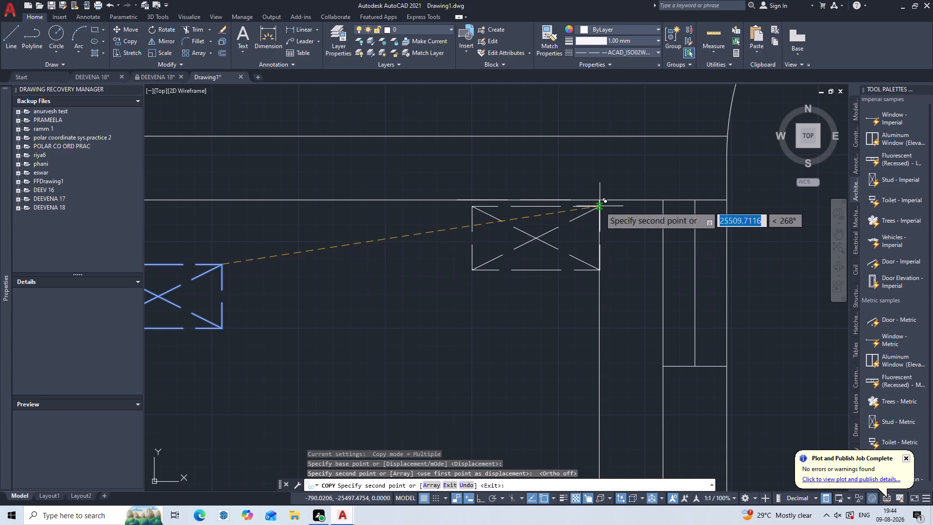
{"action": "left_click", "coordinate": [599, 200]}
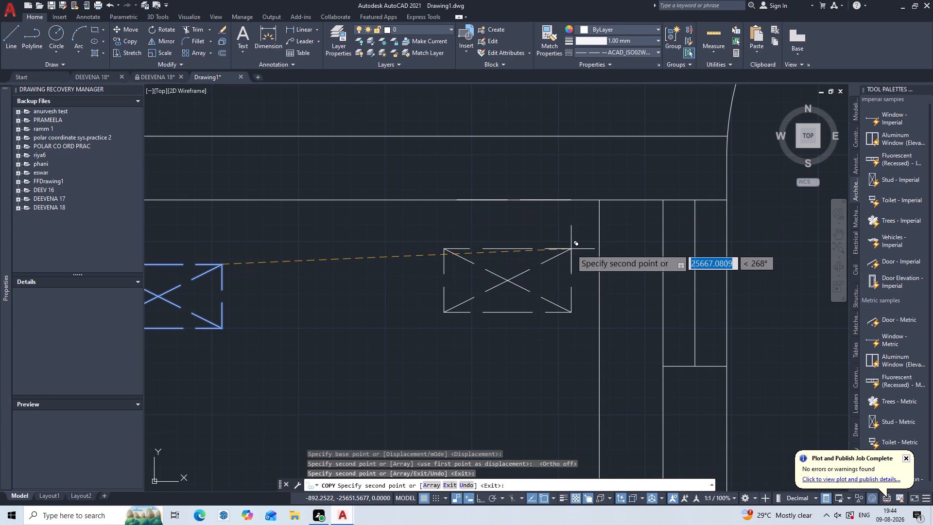
{"action": "key", "text": "ctrl+z"}
{"action": "key", "text": "ctrl+z"}
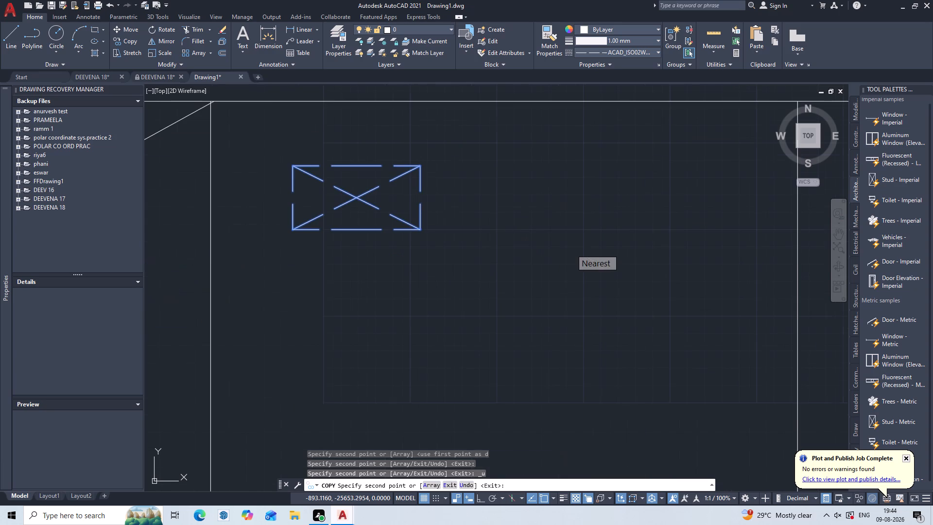
{"action": "middle_click_drag", "start_coordinate": [637, 191], "coordinate": [494, 321]}
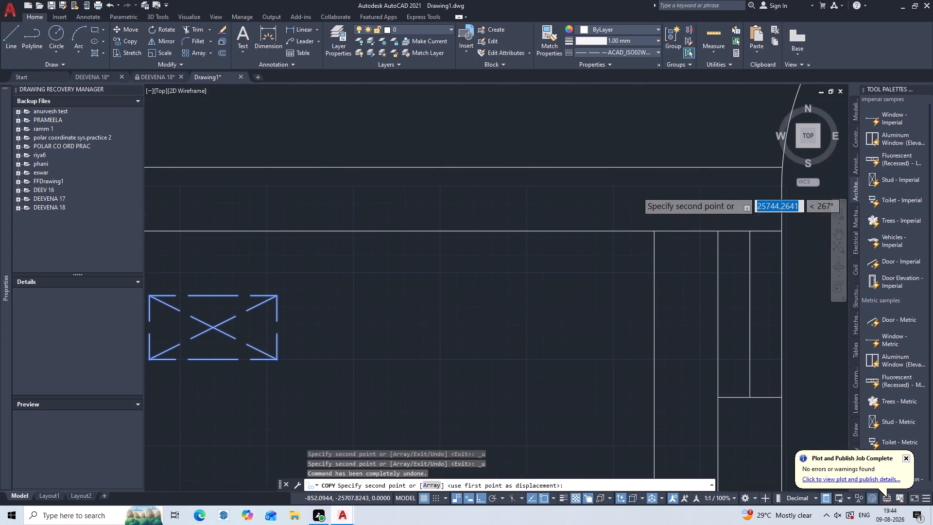
{"action": "key", "text": "F8"}
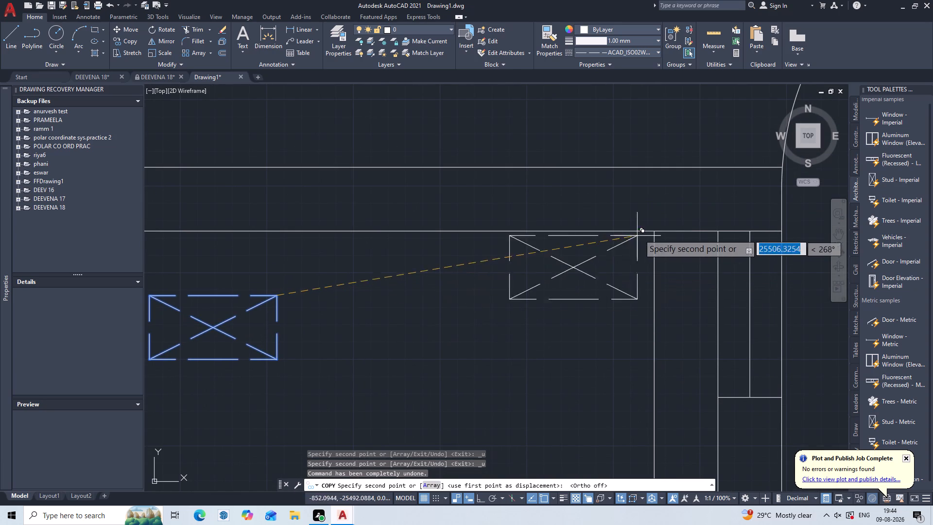
{"action": "left_click", "coordinate": [653, 234]}
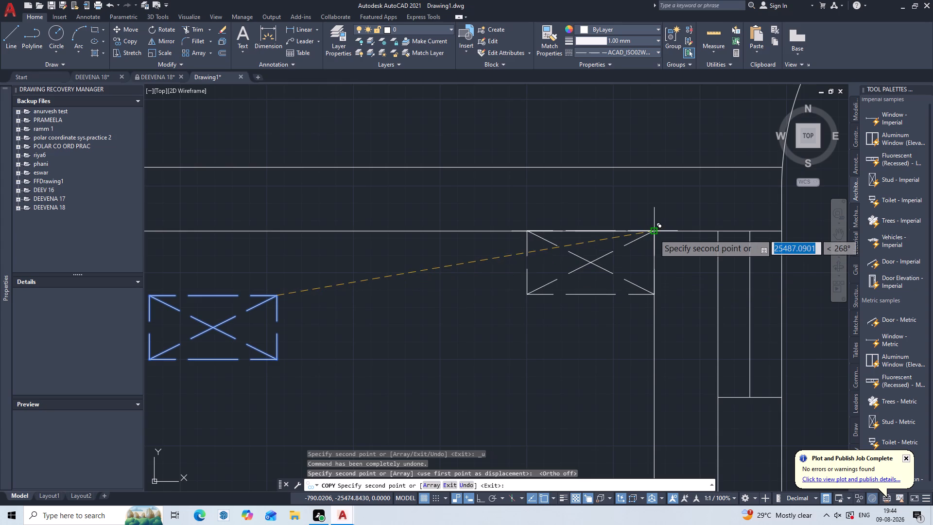
{"action": "left_click", "coordinate": [654, 234]}
{"action": "left_click", "coordinate": [653, 234]}
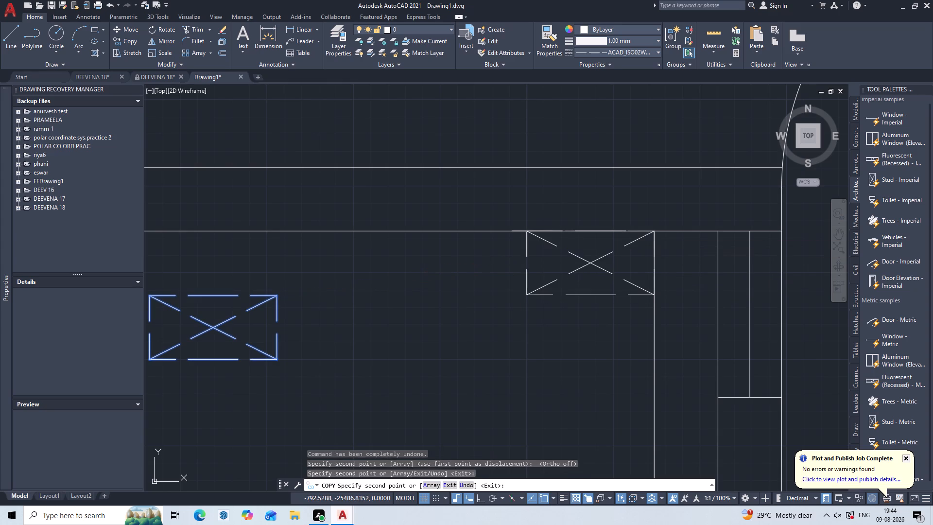
{"action": "left_click", "coordinate": [654, 230]}
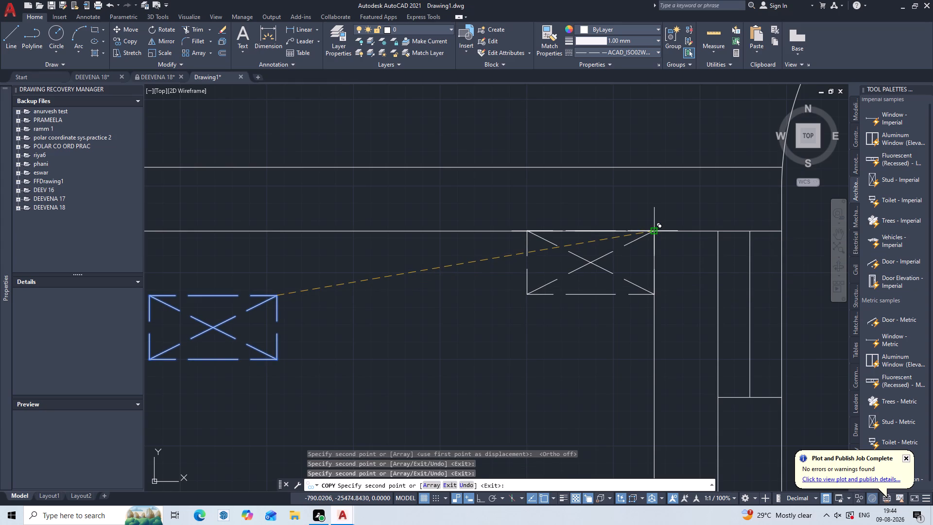
{"action": "left_click", "coordinate": [654, 230]}
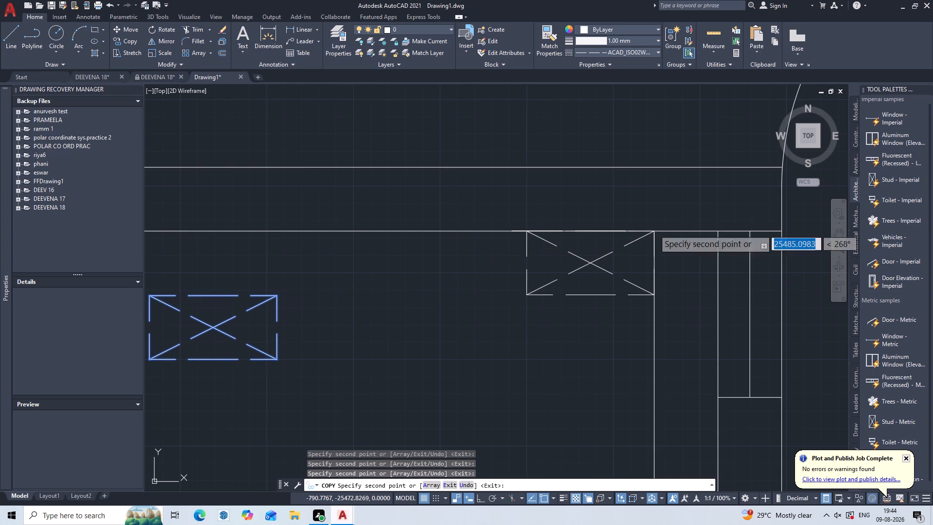
{"action": "key", "text": "Escape"}
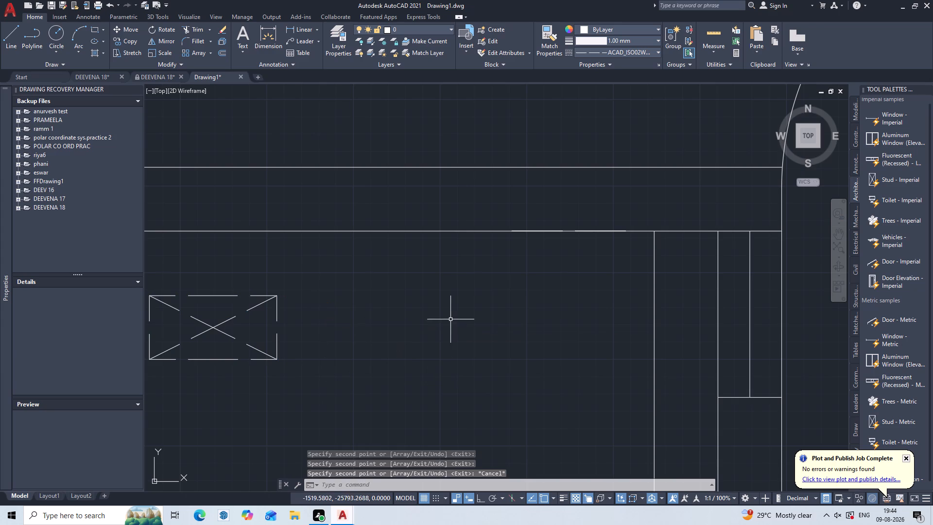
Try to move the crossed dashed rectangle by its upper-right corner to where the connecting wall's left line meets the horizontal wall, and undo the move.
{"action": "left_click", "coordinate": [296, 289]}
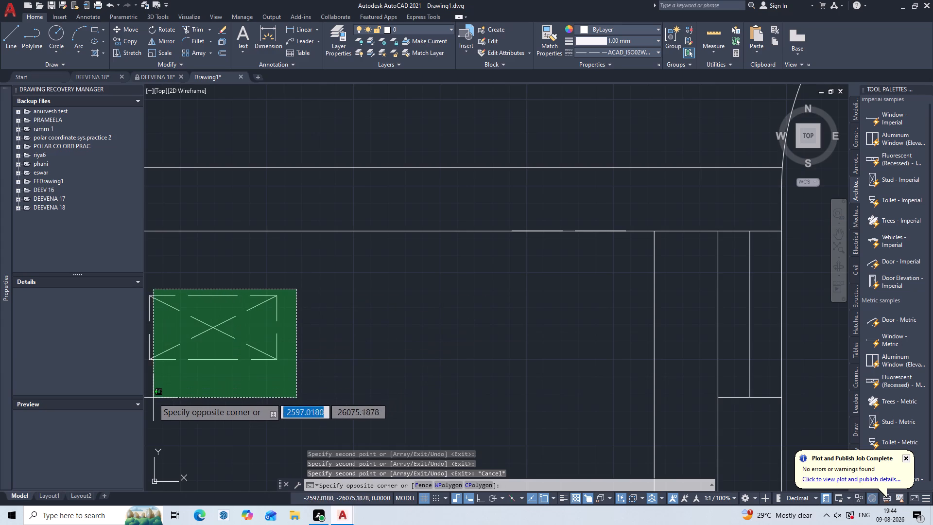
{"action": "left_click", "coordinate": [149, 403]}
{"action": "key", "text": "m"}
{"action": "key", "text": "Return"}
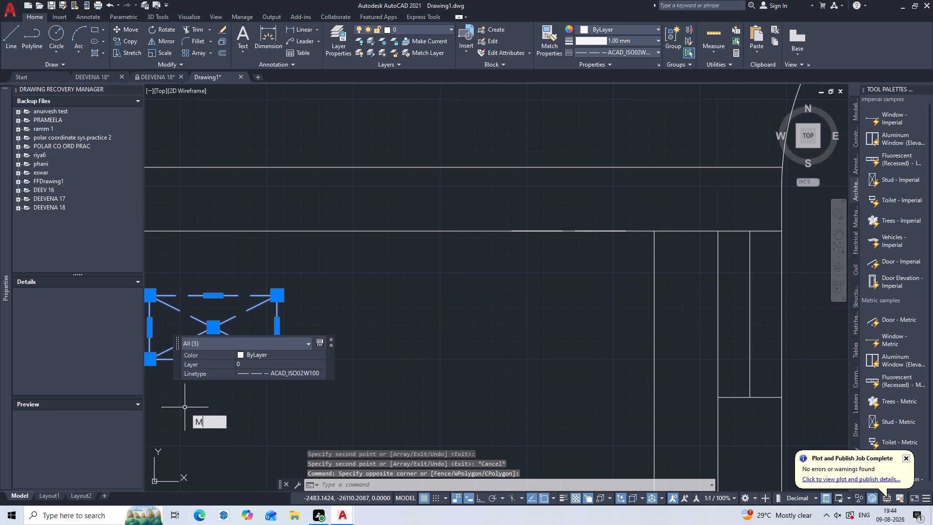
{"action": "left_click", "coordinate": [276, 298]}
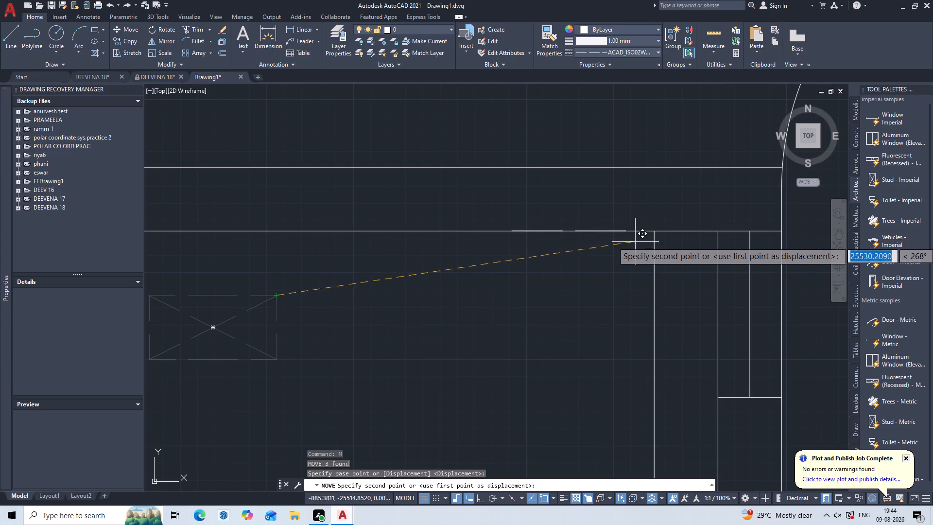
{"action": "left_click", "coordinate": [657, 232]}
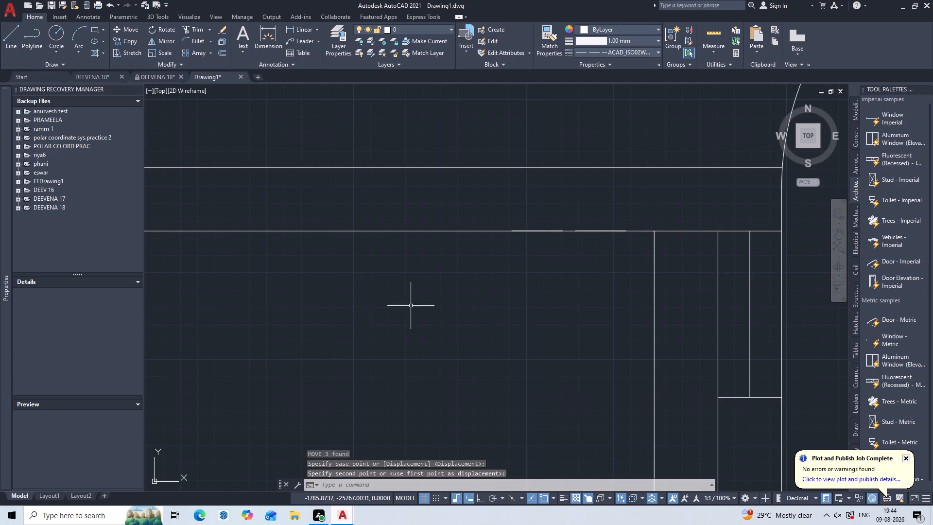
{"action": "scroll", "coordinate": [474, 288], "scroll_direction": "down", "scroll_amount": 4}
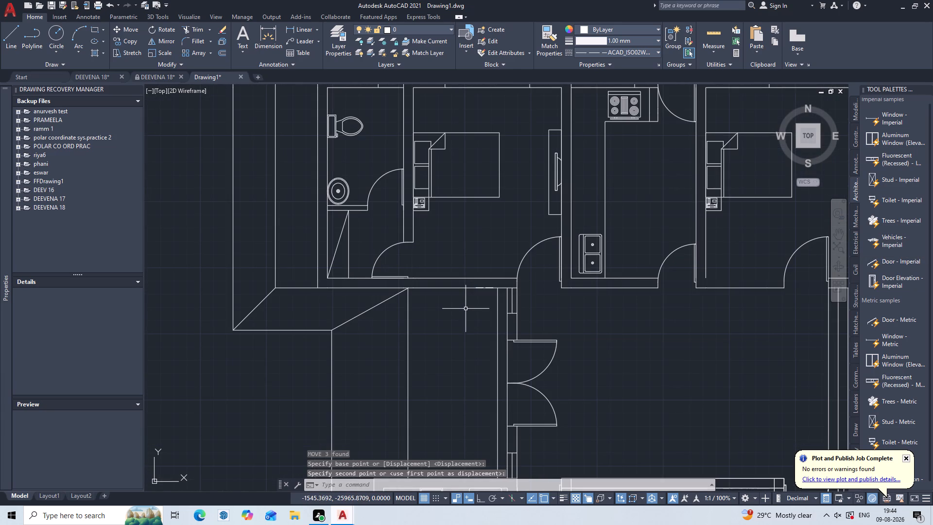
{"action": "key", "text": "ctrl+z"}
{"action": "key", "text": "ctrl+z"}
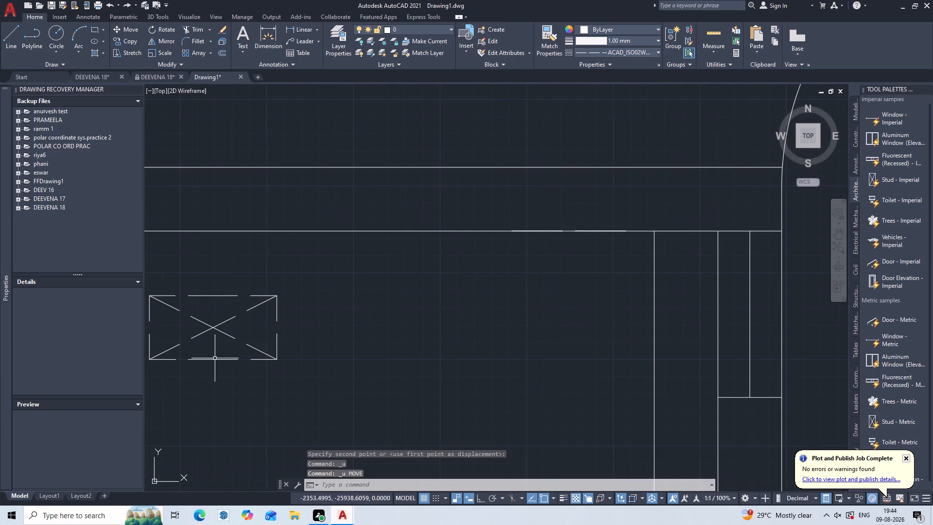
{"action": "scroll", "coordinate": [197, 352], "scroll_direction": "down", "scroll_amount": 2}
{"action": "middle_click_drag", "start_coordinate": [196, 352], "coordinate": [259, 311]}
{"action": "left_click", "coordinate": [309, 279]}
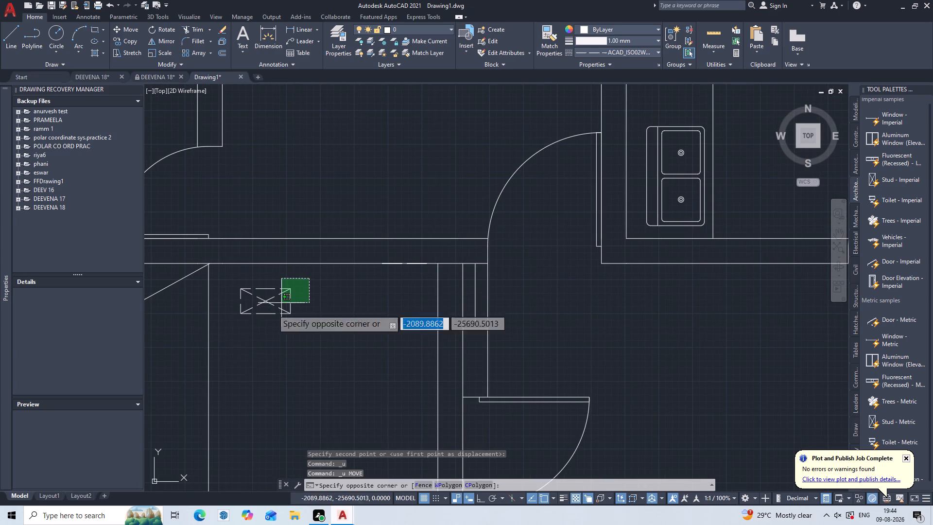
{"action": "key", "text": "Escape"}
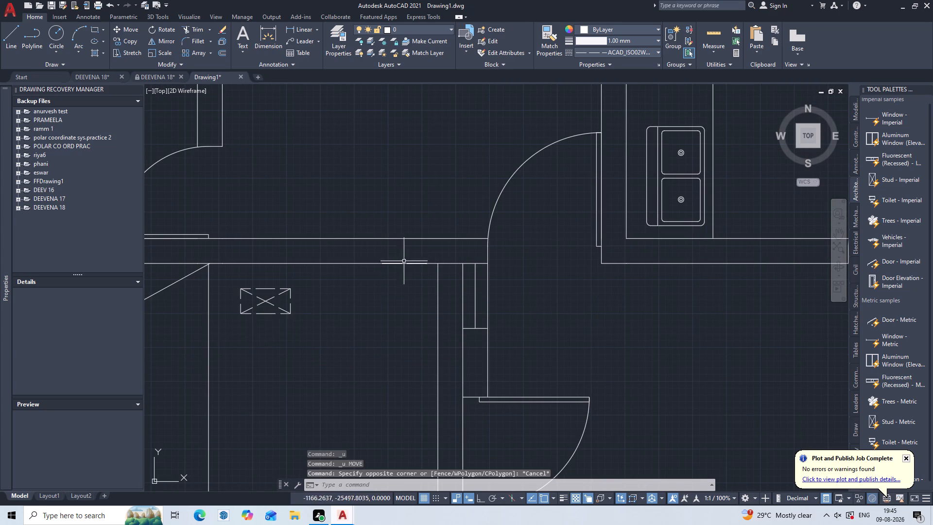
Erase all the stray overlapping dashed lines and polylines lying on the horizontal wall's lower line, just left of the connecting wall, keeping the wall line.
{"action": "scroll", "coordinate": [405, 280], "scroll_direction": "up", "scroll_amount": 2}
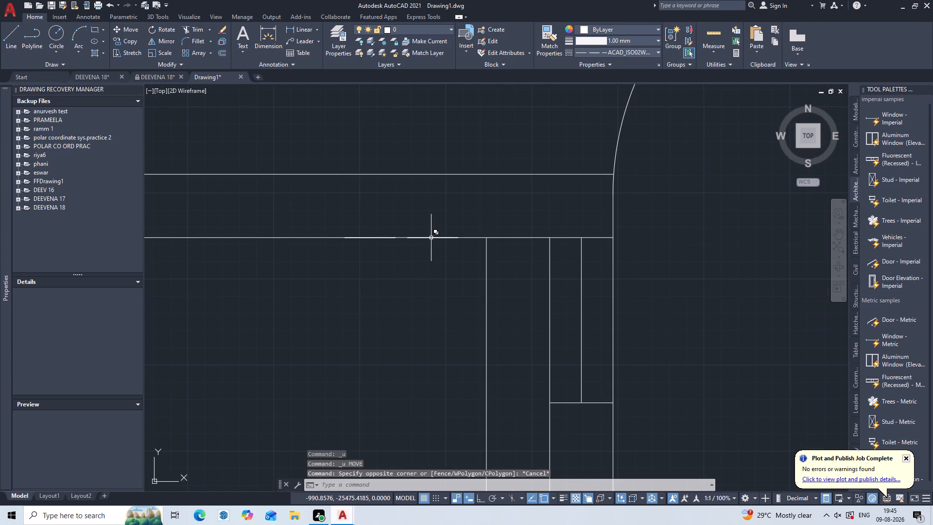
{"action": "left_click", "coordinate": [431, 238]}
{"action": "key", "text": "Delete"}
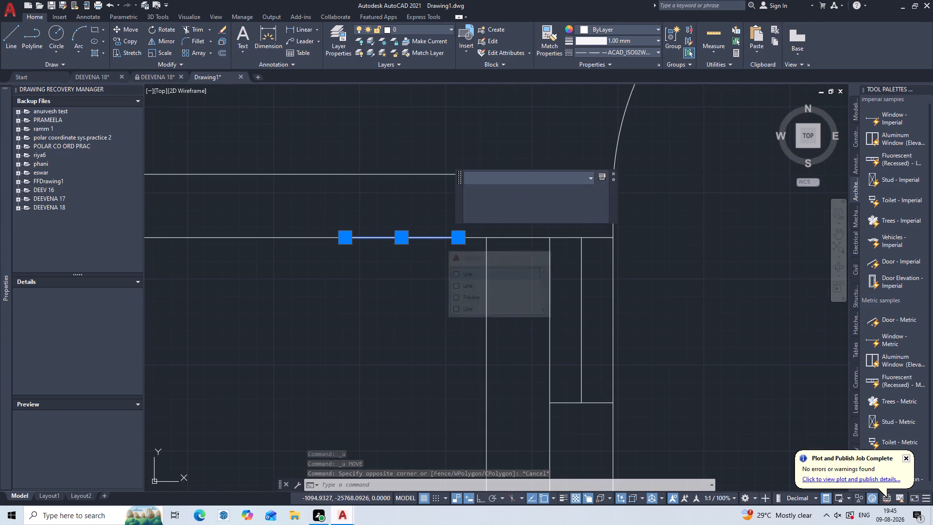
{"action": "left_click", "coordinate": [427, 238]}
{"action": "key", "text": "Delete"}
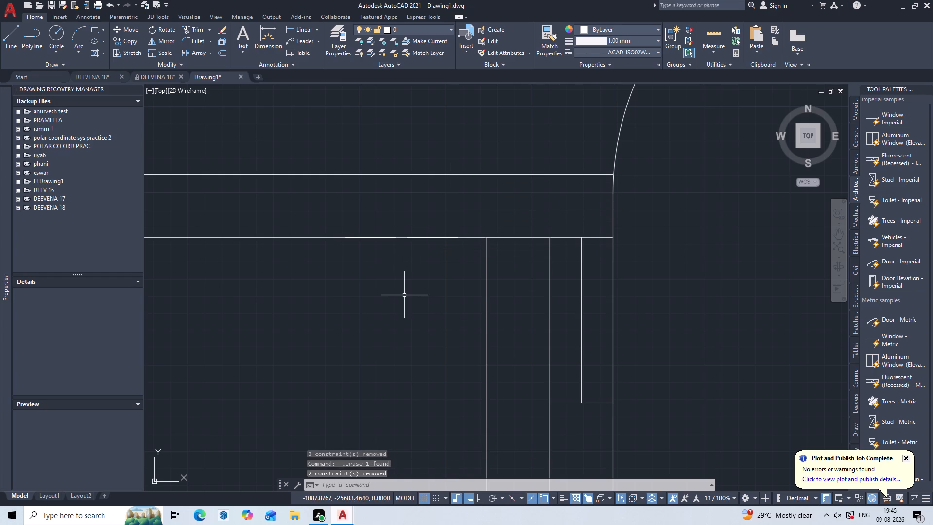
{"action": "triple_click", "coordinate": [436, 236]}
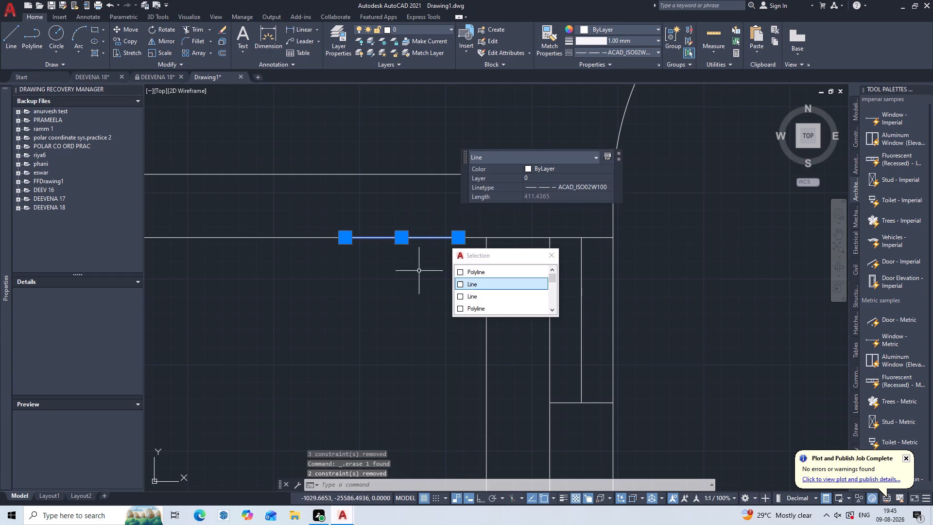
{"action": "key", "text": "Delete"}
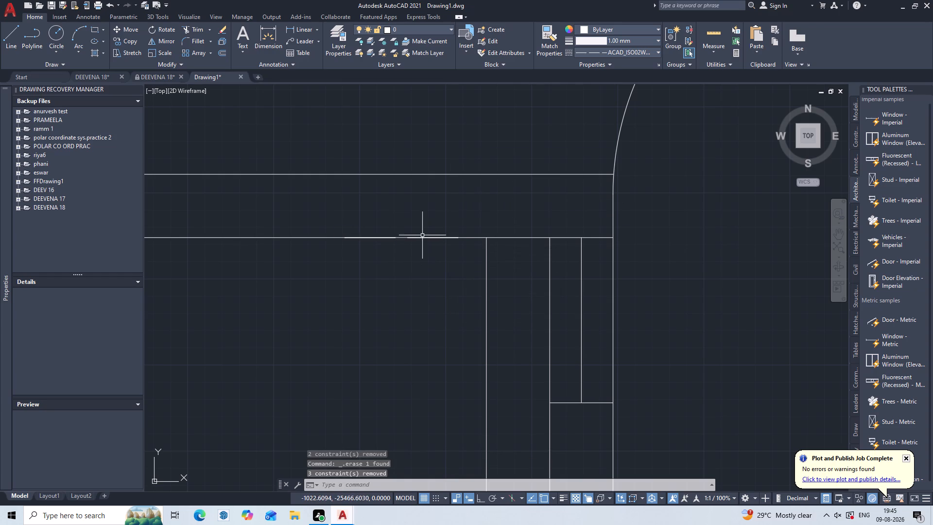
{"action": "double_click", "coordinate": [420, 238]}
{"action": "key", "text": "Delete"}
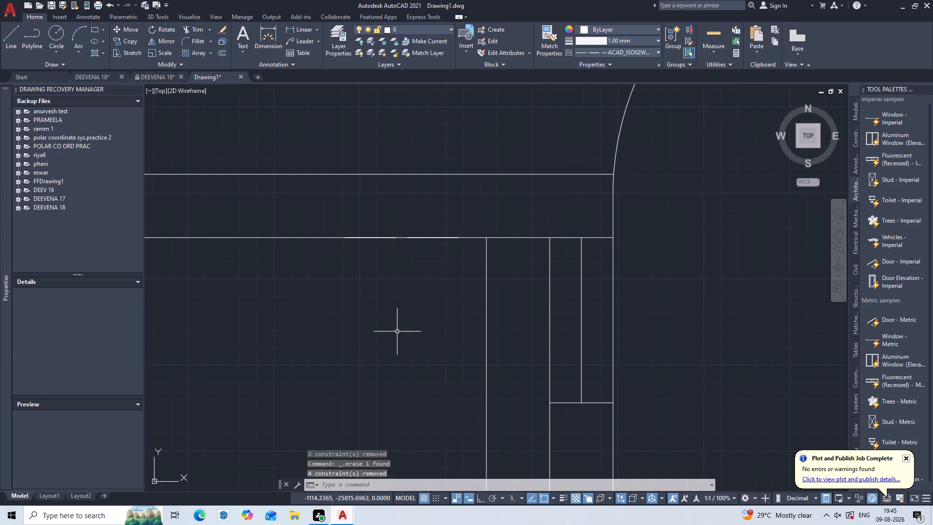
{"action": "double_click", "coordinate": [419, 237]}
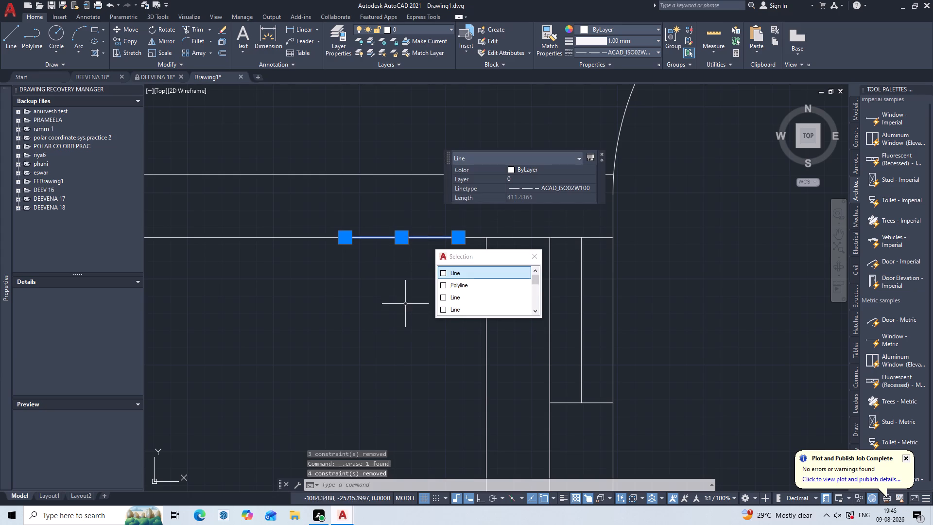
{"action": "key", "text": "Delete"}
{"action": "left_click", "coordinate": [422, 238]}
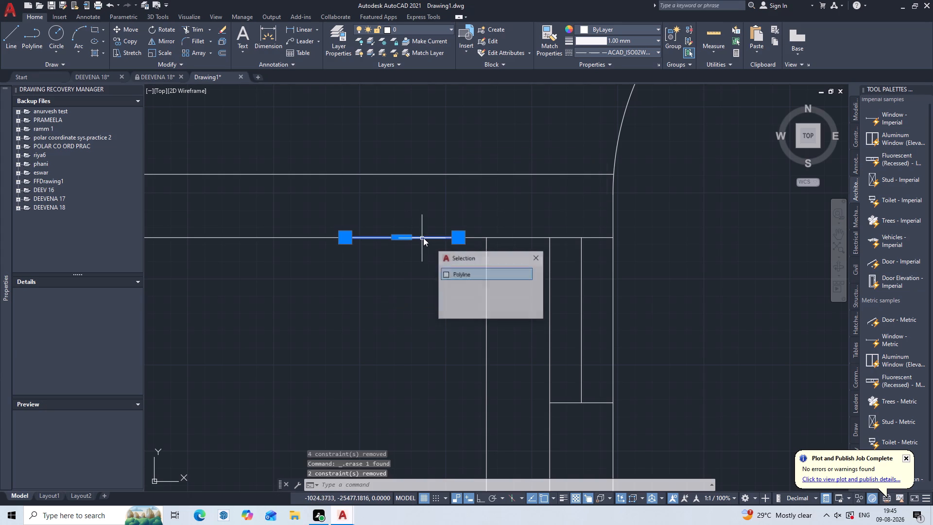
{"action": "key", "text": "Delete"}
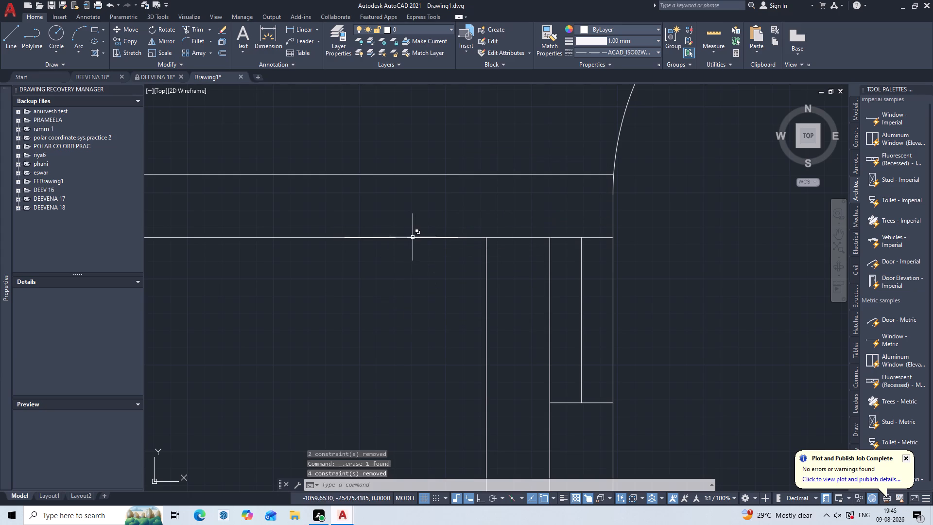
{"action": "left_click", "coordinate": [413, 237]}
{"action": "key", "text": "Delete"}
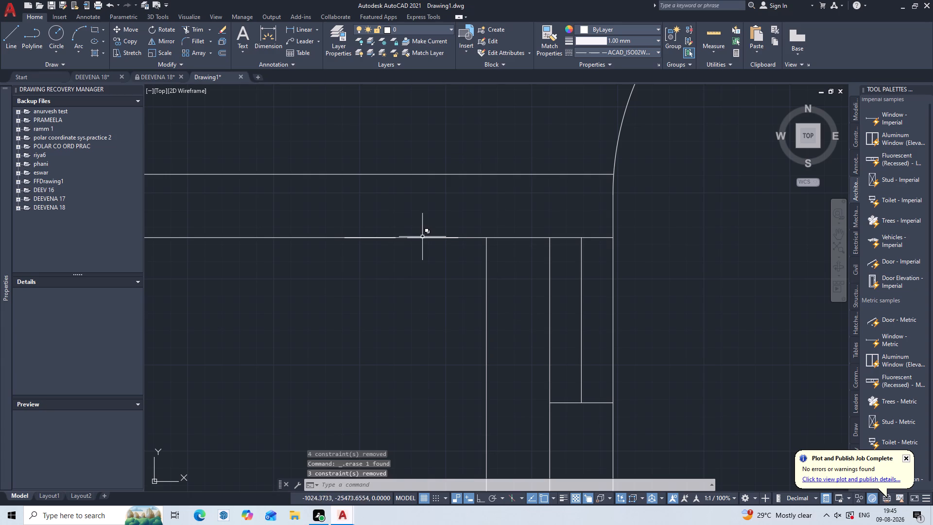
{"action": "left_click", "coordinate": [422, 237]}
{"action": "key", "text": "Delete"}
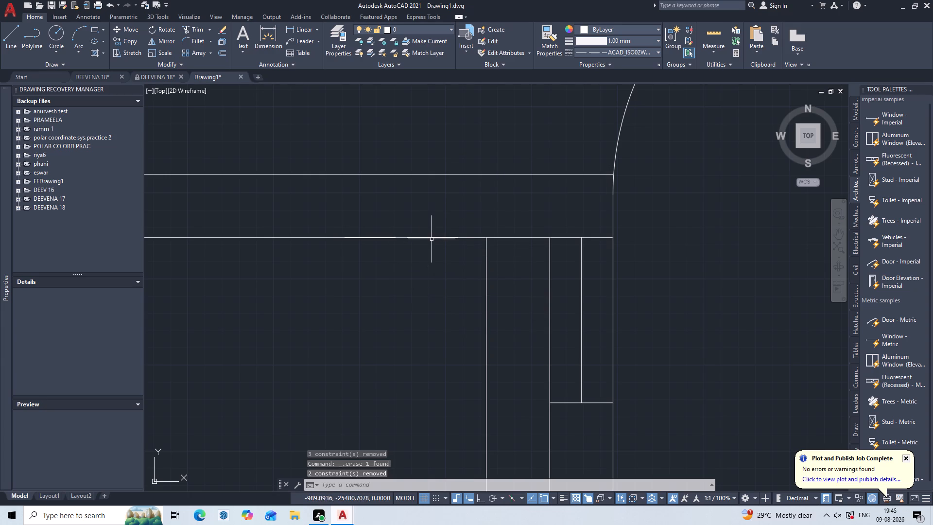
{"action": "left_click", "coordinate": [435, 238]}
{"action": "key", "text": "Delete"}
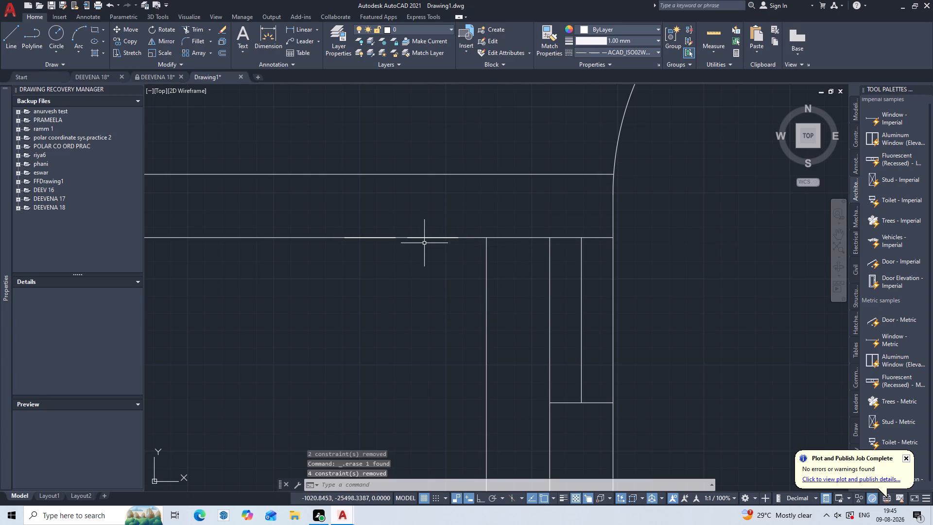
{"action": "left_click", "coordinate": [428, 237]}
{"action": "key", "text": "Delete"}
{"action": "left_click", "coordinate": [410, 238]}
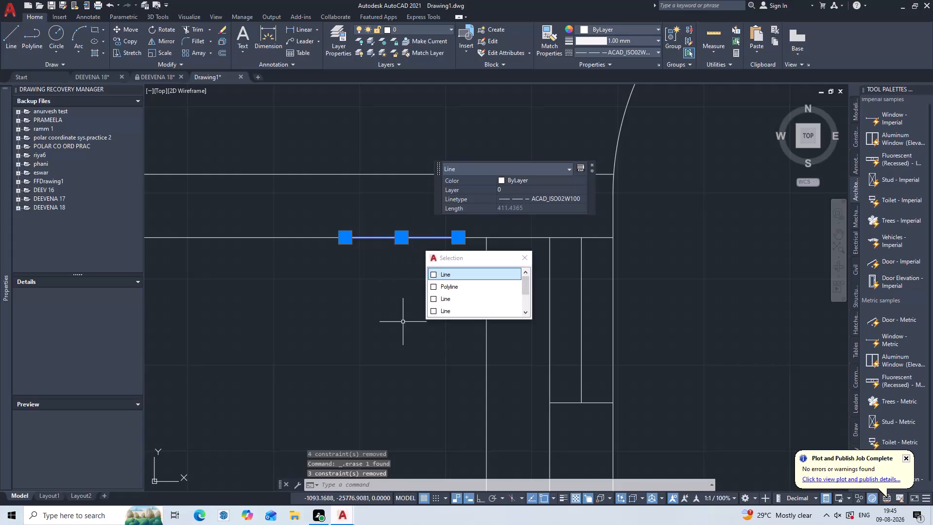
{"action": "key", "text": "Delete"}
{"action": "left_click", "coordinate": [412, 239]}
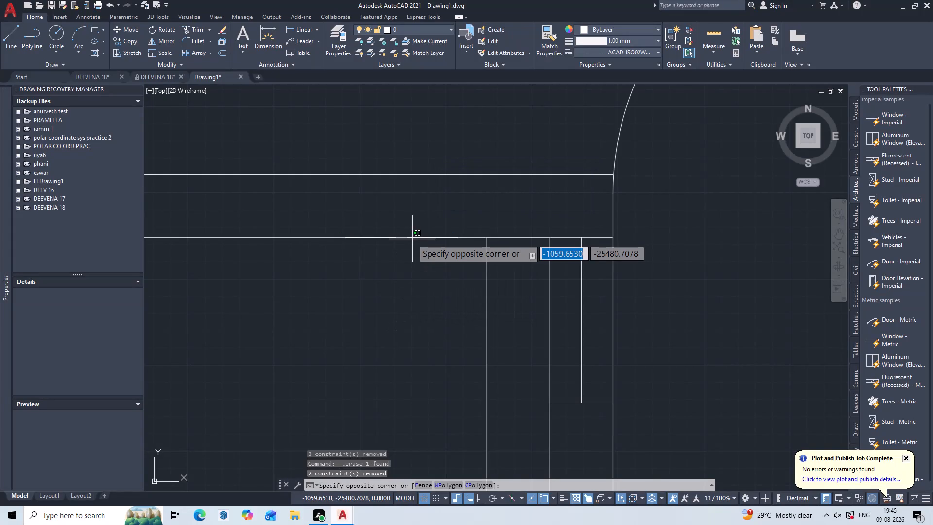
{"action": "left_click", "coordinate": [406, 237]}
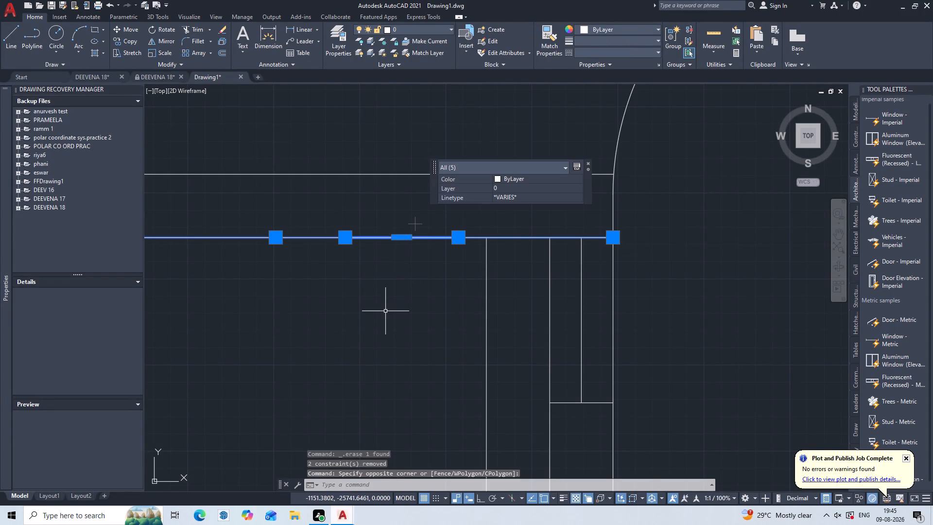
{"action": "key", "text": "Escape"}
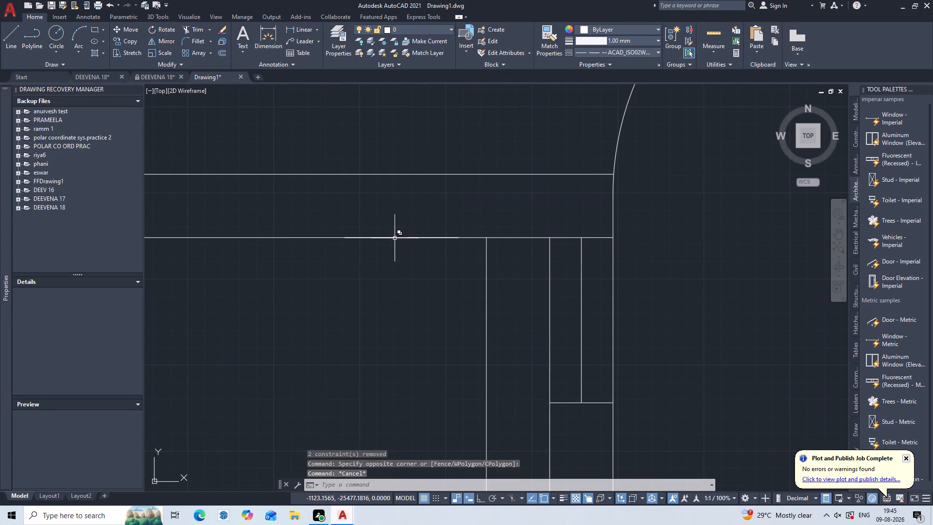
{"action": "left_click", "coordinate": [395, 238]}
{"action": "key", "text": "Delete"}
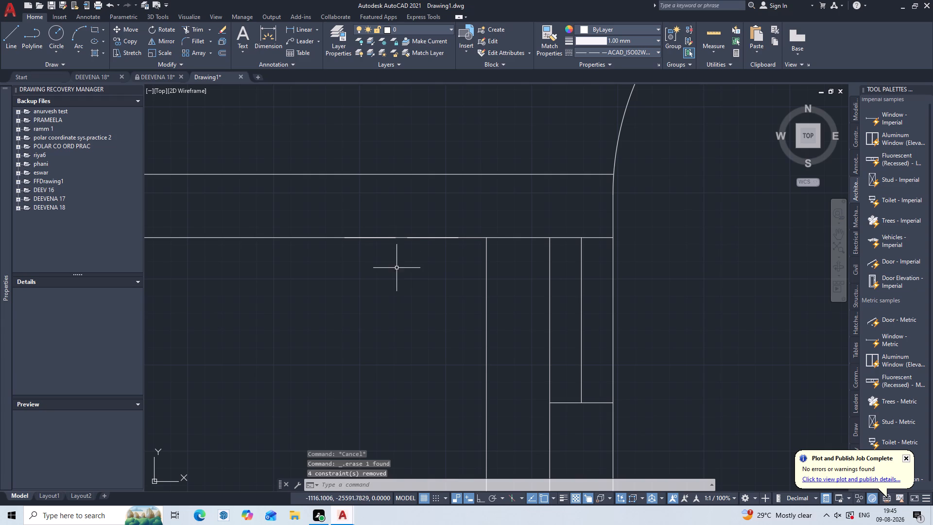
{"action": "left_click", "coordinate": [393, 240]}
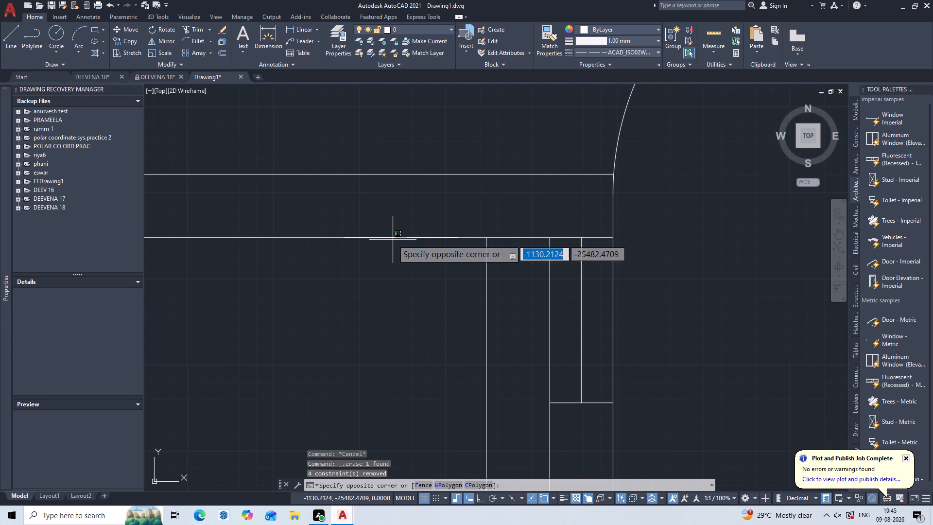
{"action": "left_click", "coordinate": [393, 240]}
{"action": "left_click", "coordinate": [397, 237]}
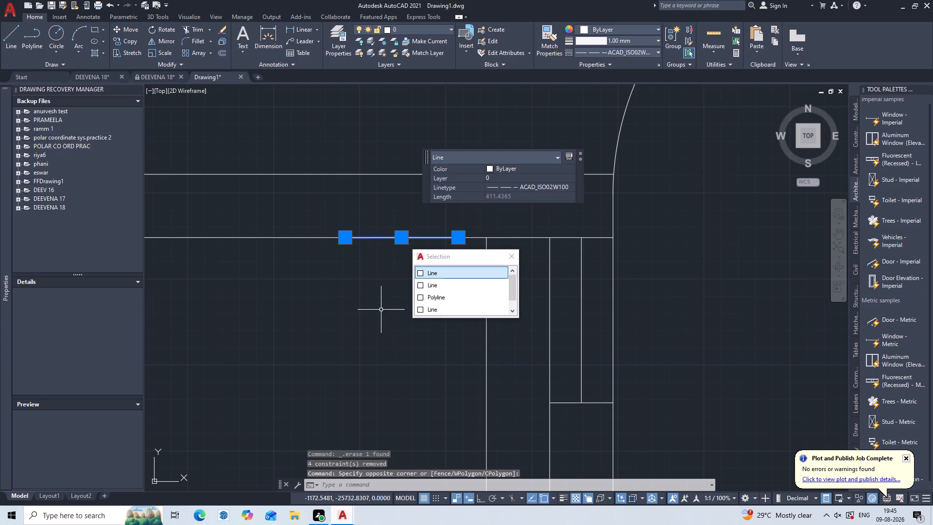
{"action": "key", "text": "Delete"}
{"action": "left_click", "coordinate": [415, 239]}
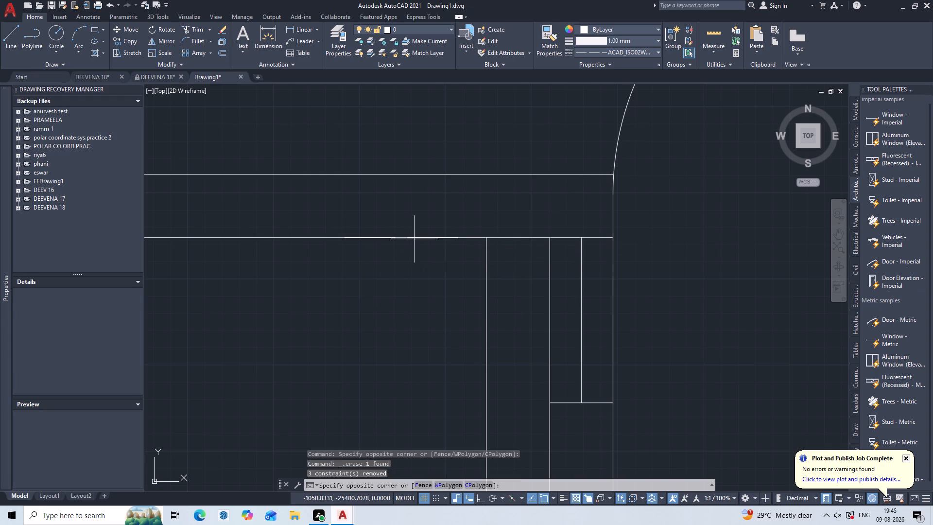
{"action": "double_click", "coordinate": [410, 236]}
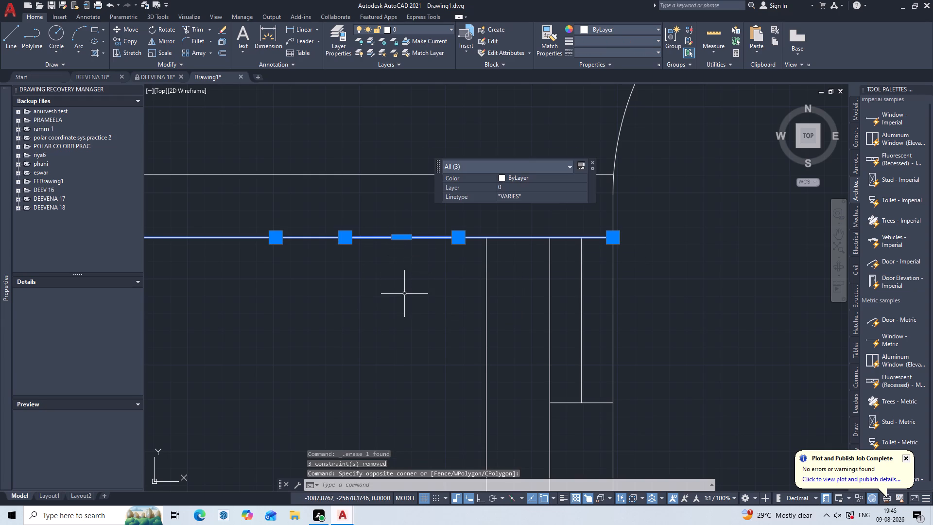
{"action": "key", "text": "Escape"}
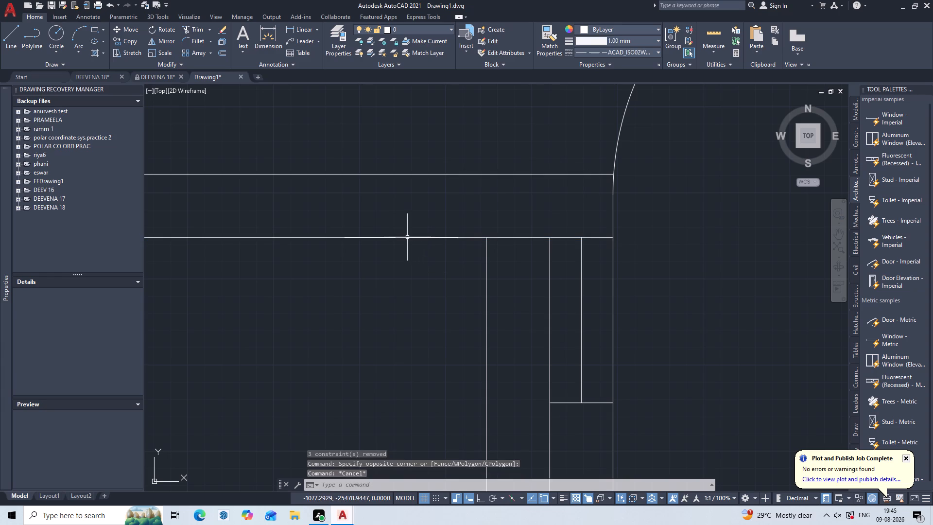
{"action": "double_click", "coordinate": [407, 237]}
{"action": "key", "text": "Delete"}
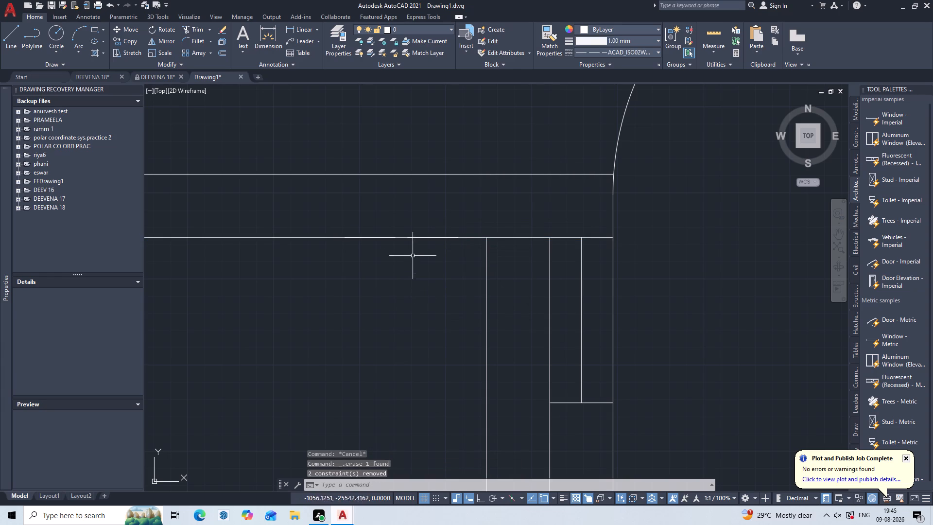
{"action": "double_click", "coordinate": [405, 238]}
{"action": "key", "text": "Delete"}
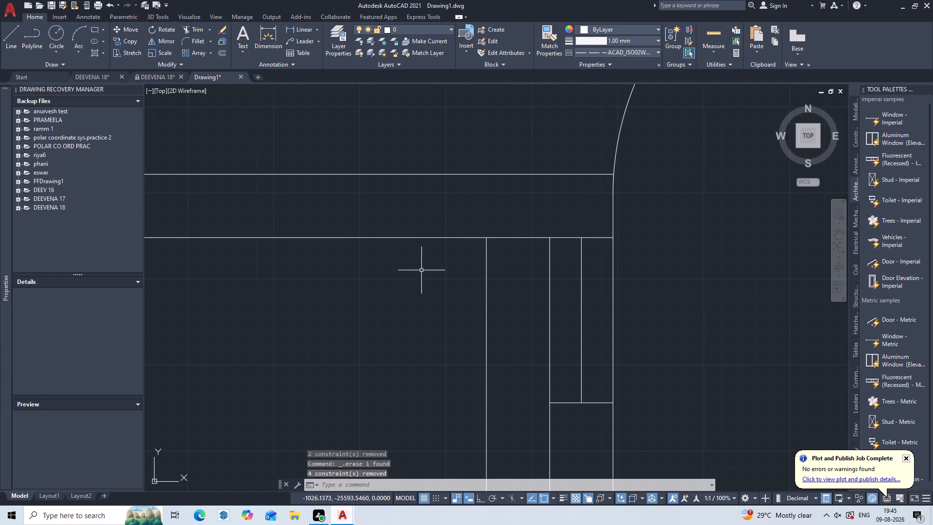
Group the dashed rectangle and its two crossed diagonals below the horizontal wall.
{"action": "scroll", "coordinate": [397, 304], "scroll_direction": "down", "scroll_amount": 3}
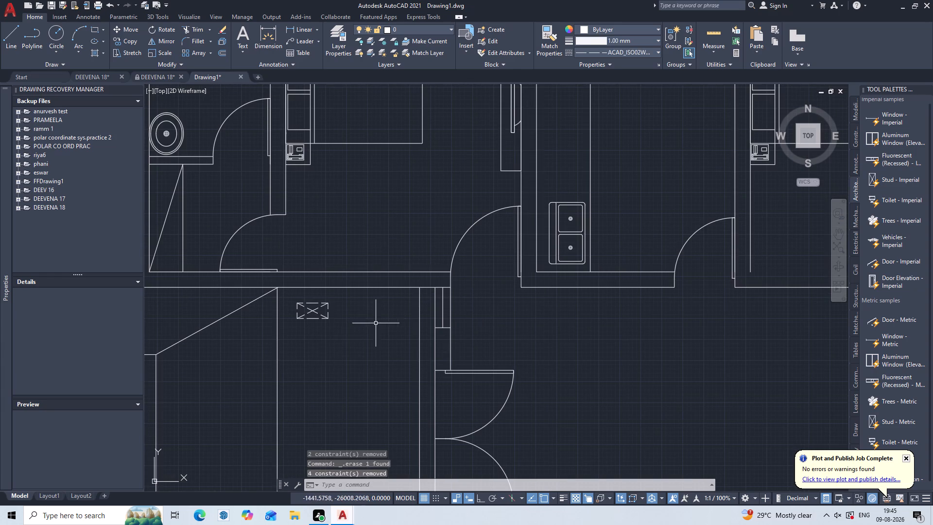
{"action": "scroll", "coordinate": [315, 332], "scroll_direction": "up", "scroll_amount": 2}
{"action": "left_click", "coordinate": [376, 244]}
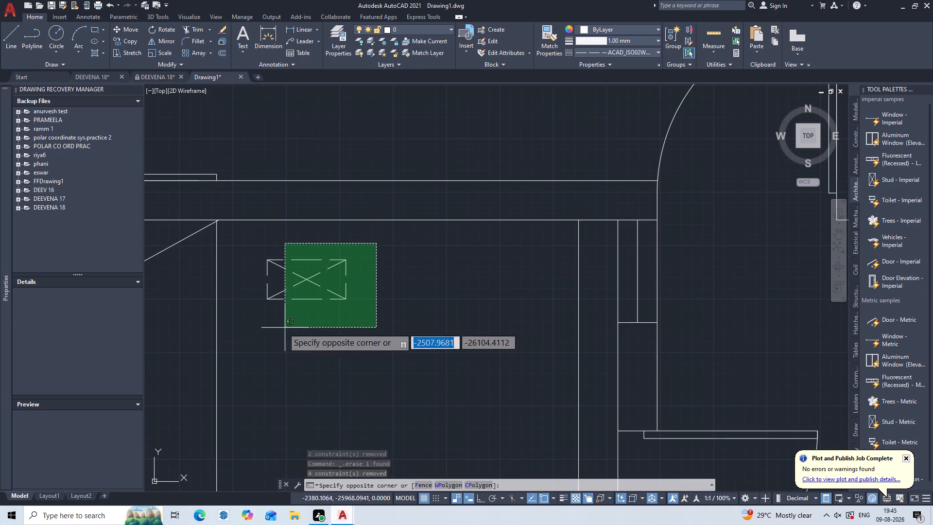
{"action": "double_click", "coordinate": [255, 363]}
{"action": "key", "text": "g"}
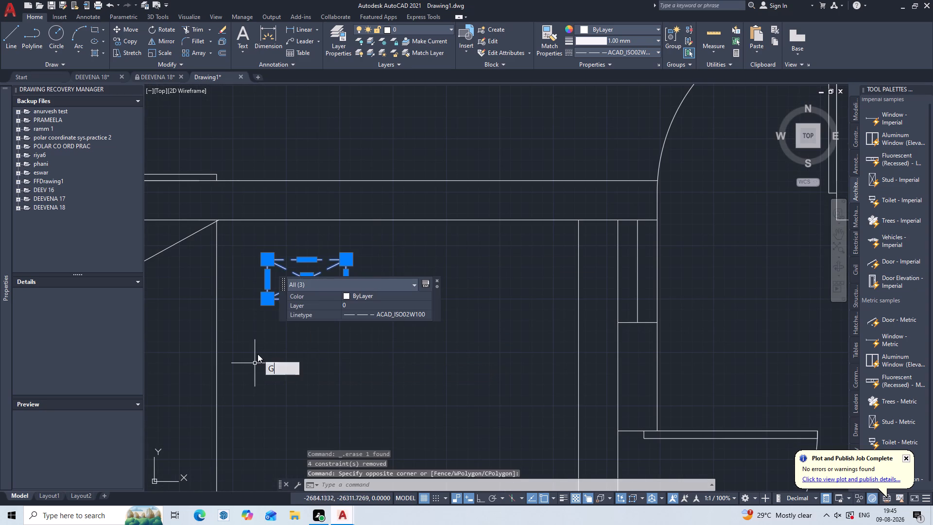
{"action": "key", "text": "Return"}
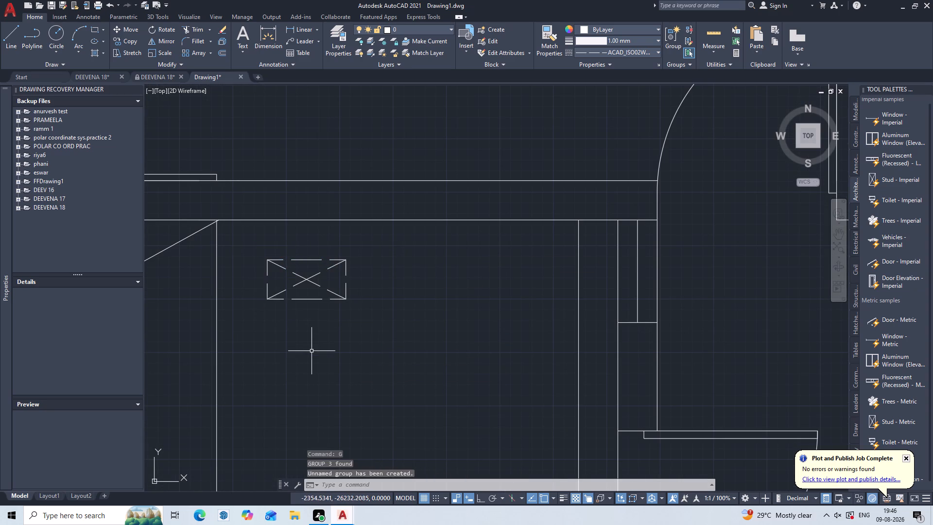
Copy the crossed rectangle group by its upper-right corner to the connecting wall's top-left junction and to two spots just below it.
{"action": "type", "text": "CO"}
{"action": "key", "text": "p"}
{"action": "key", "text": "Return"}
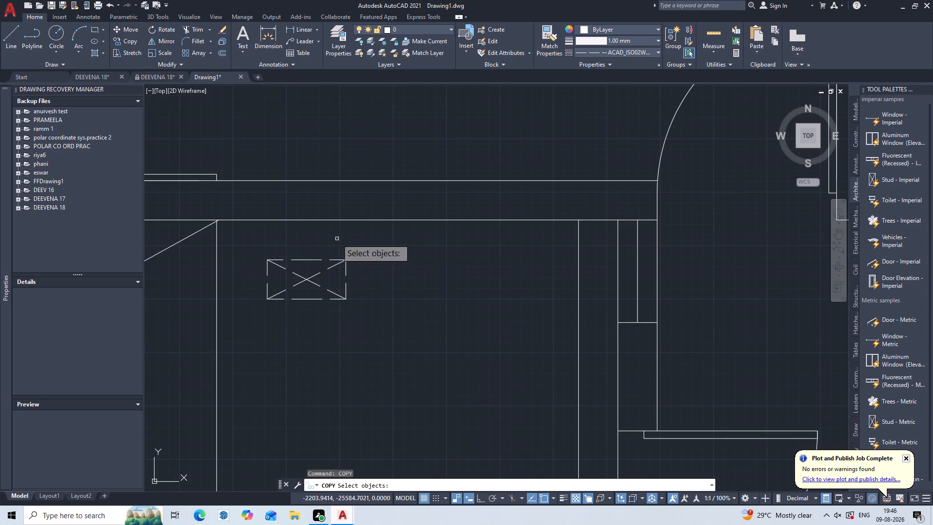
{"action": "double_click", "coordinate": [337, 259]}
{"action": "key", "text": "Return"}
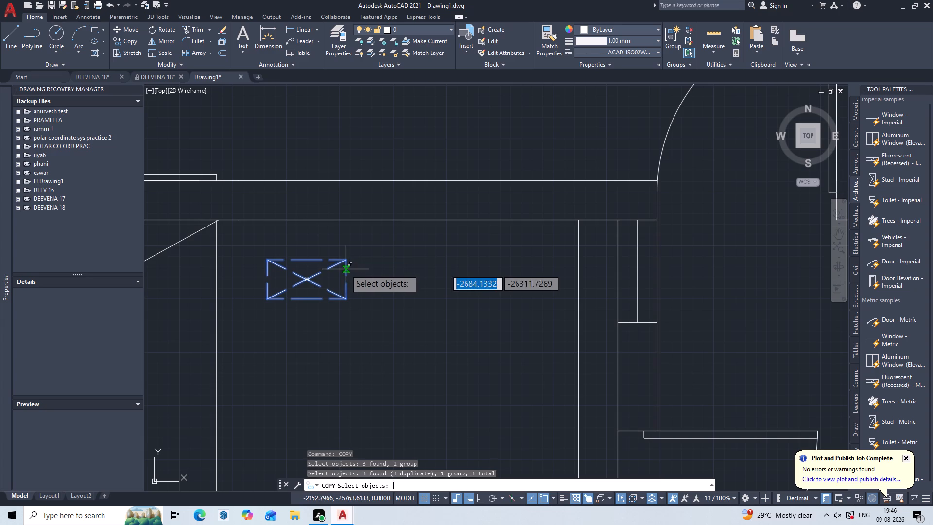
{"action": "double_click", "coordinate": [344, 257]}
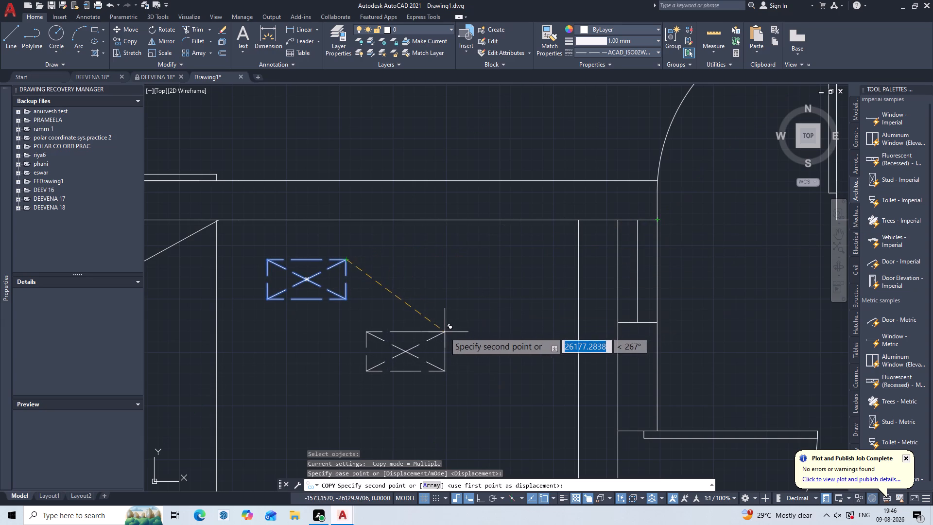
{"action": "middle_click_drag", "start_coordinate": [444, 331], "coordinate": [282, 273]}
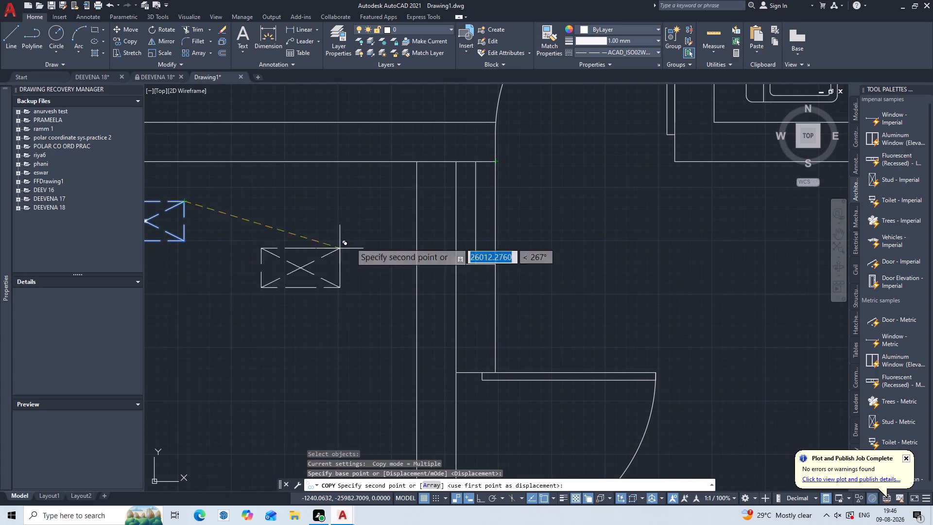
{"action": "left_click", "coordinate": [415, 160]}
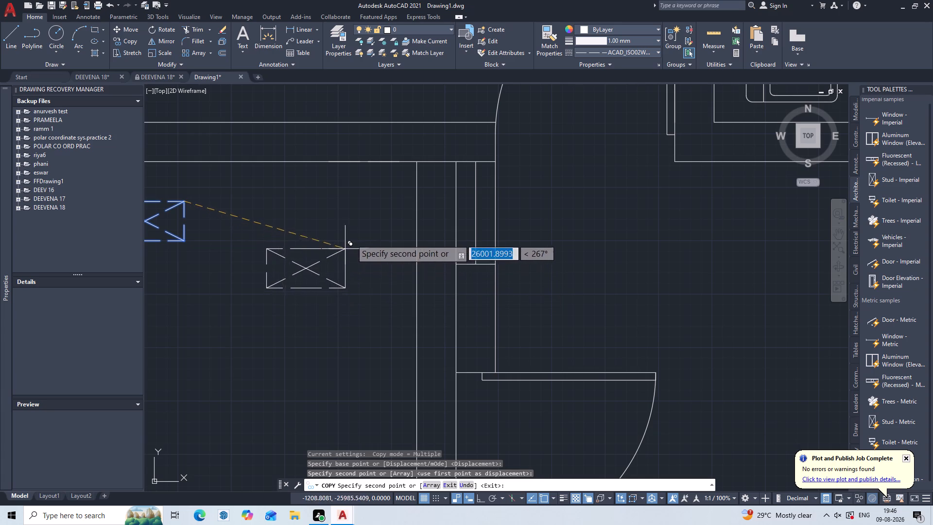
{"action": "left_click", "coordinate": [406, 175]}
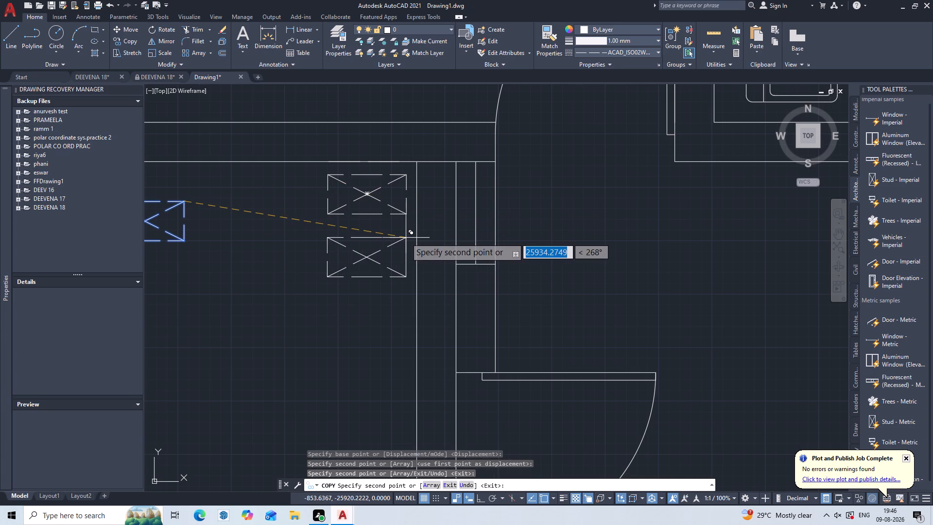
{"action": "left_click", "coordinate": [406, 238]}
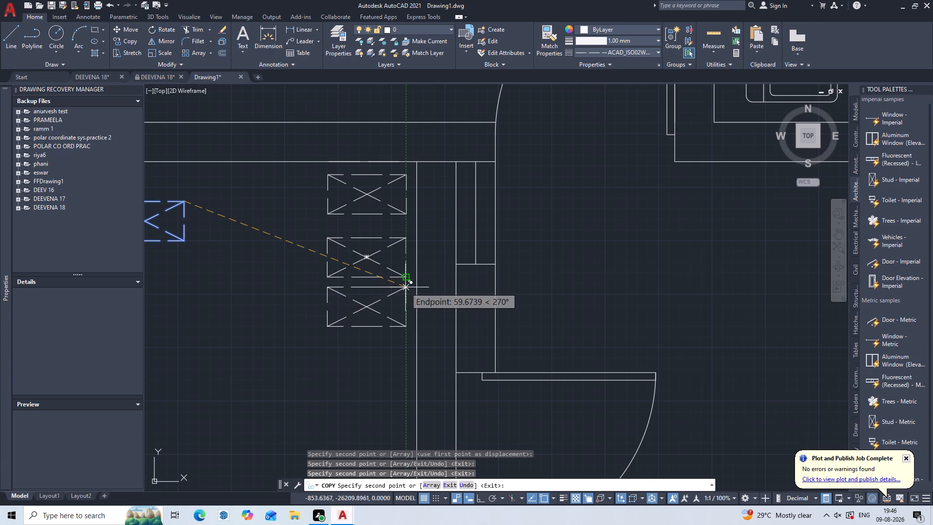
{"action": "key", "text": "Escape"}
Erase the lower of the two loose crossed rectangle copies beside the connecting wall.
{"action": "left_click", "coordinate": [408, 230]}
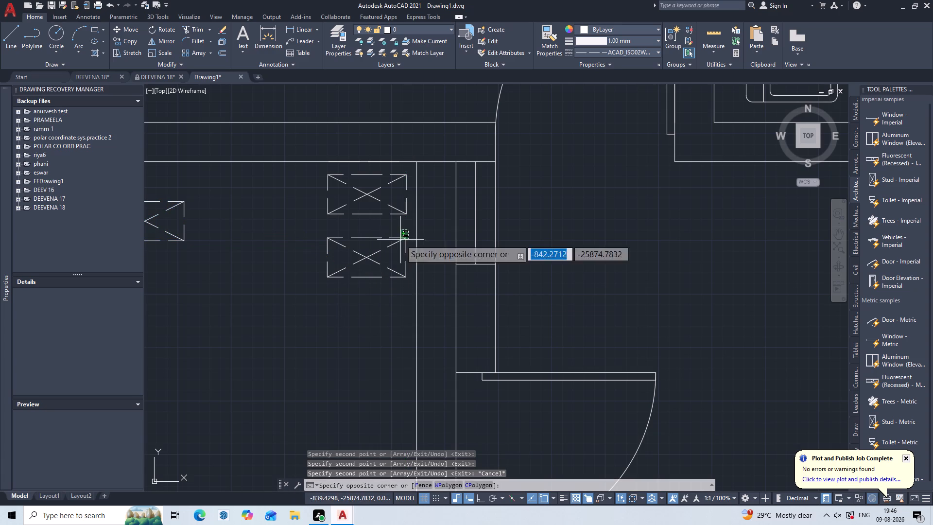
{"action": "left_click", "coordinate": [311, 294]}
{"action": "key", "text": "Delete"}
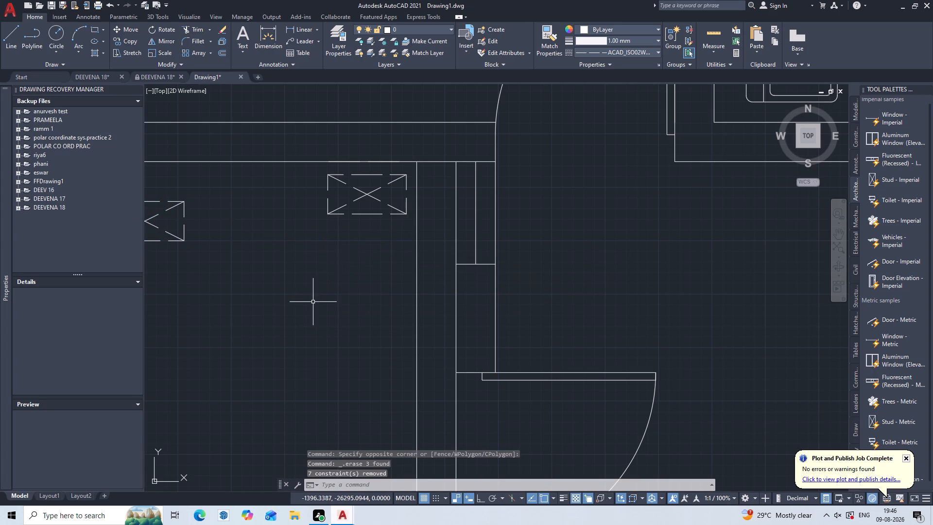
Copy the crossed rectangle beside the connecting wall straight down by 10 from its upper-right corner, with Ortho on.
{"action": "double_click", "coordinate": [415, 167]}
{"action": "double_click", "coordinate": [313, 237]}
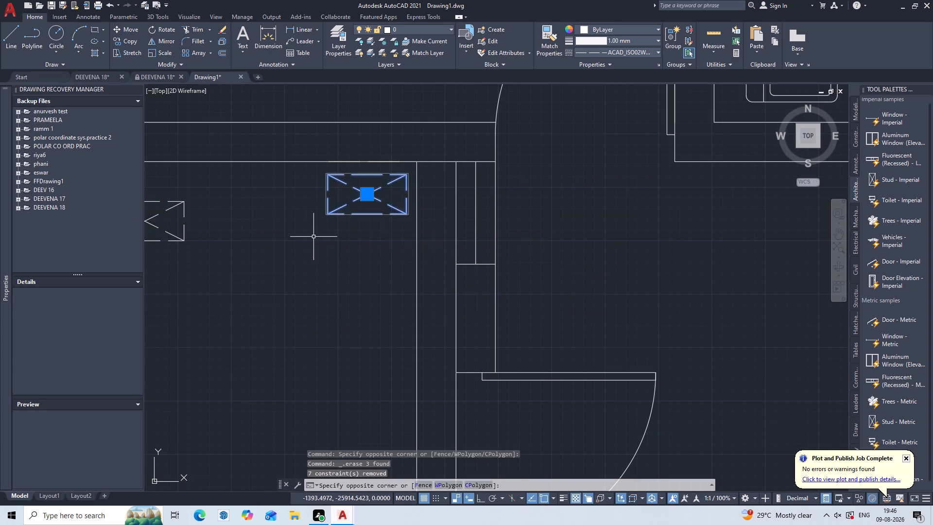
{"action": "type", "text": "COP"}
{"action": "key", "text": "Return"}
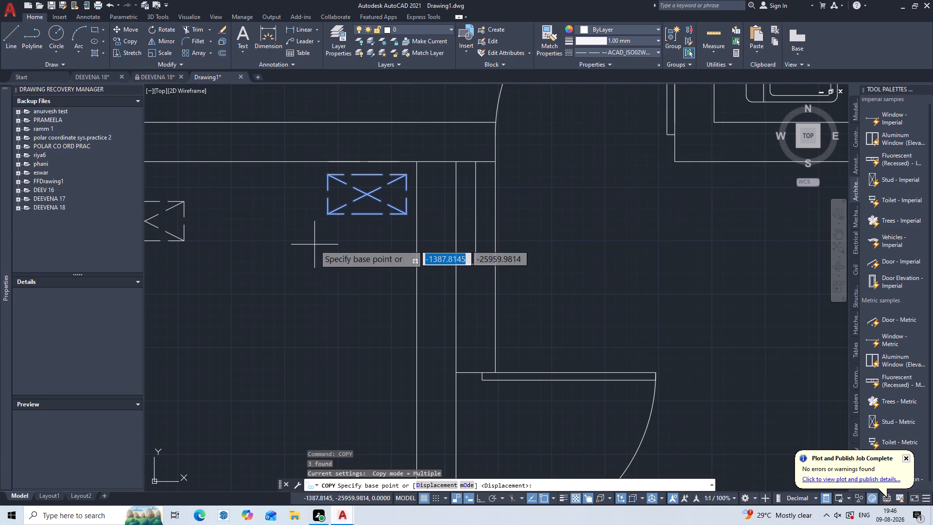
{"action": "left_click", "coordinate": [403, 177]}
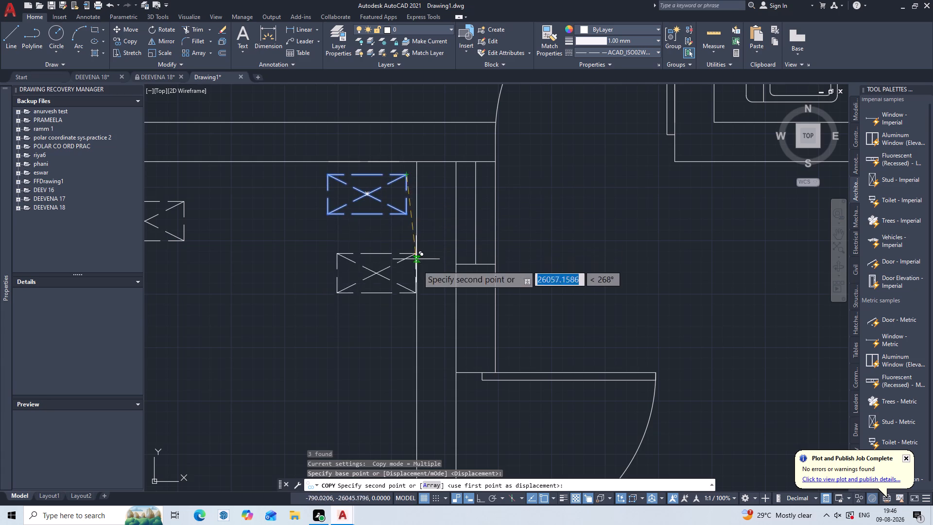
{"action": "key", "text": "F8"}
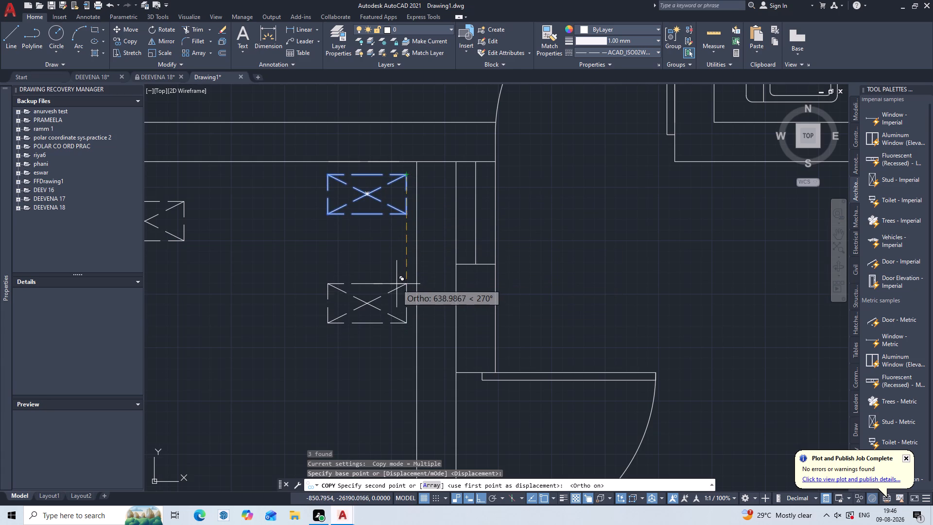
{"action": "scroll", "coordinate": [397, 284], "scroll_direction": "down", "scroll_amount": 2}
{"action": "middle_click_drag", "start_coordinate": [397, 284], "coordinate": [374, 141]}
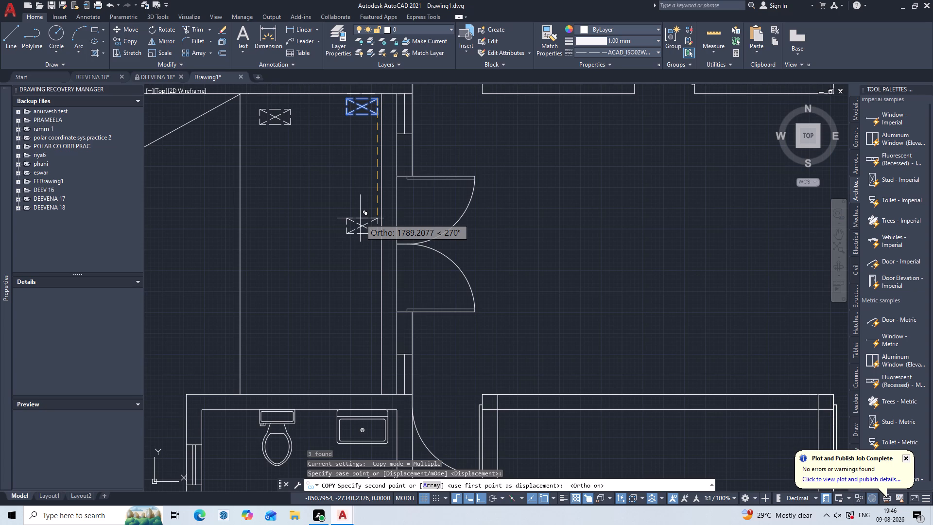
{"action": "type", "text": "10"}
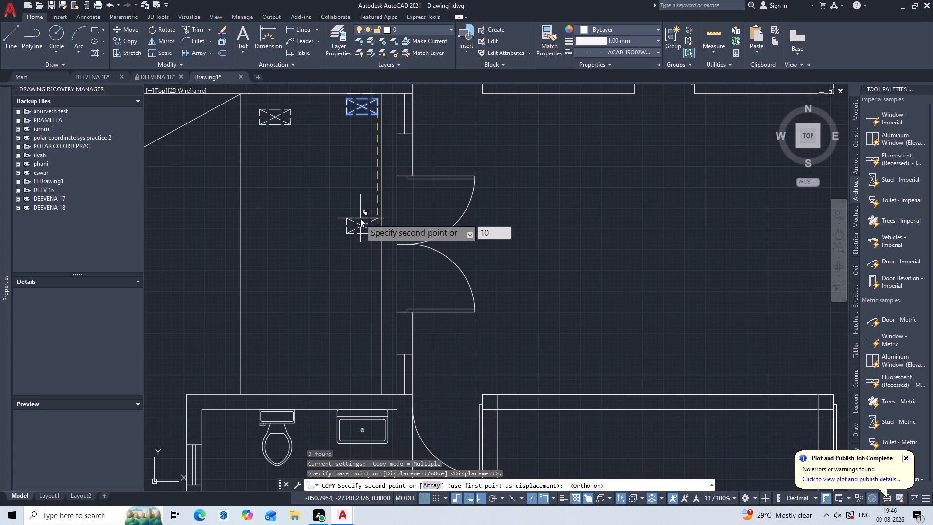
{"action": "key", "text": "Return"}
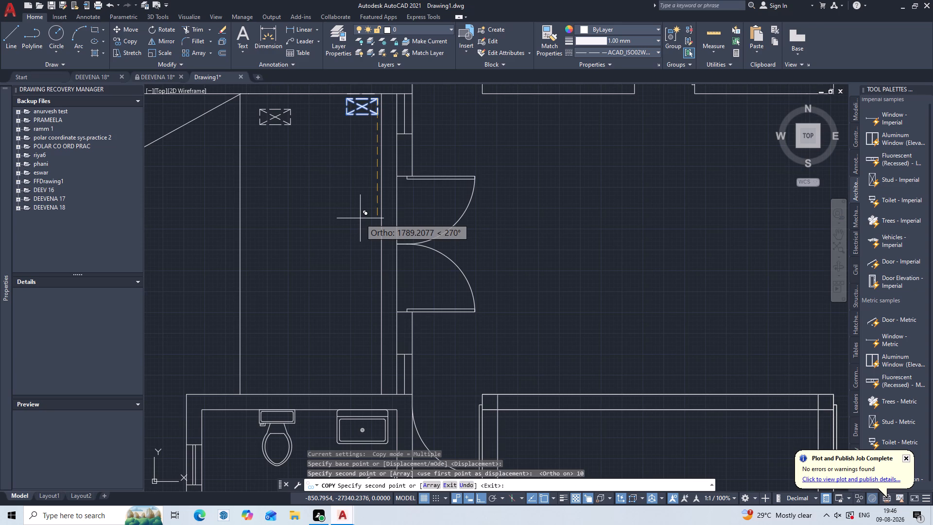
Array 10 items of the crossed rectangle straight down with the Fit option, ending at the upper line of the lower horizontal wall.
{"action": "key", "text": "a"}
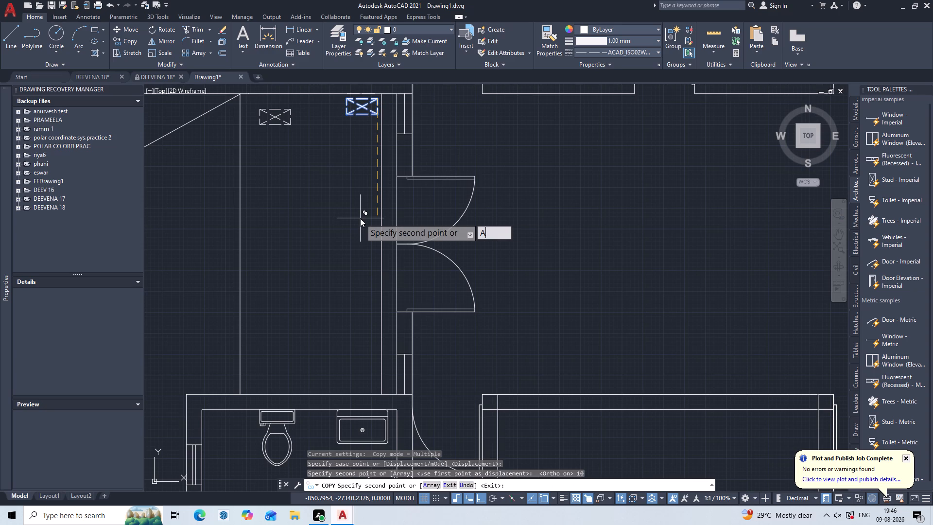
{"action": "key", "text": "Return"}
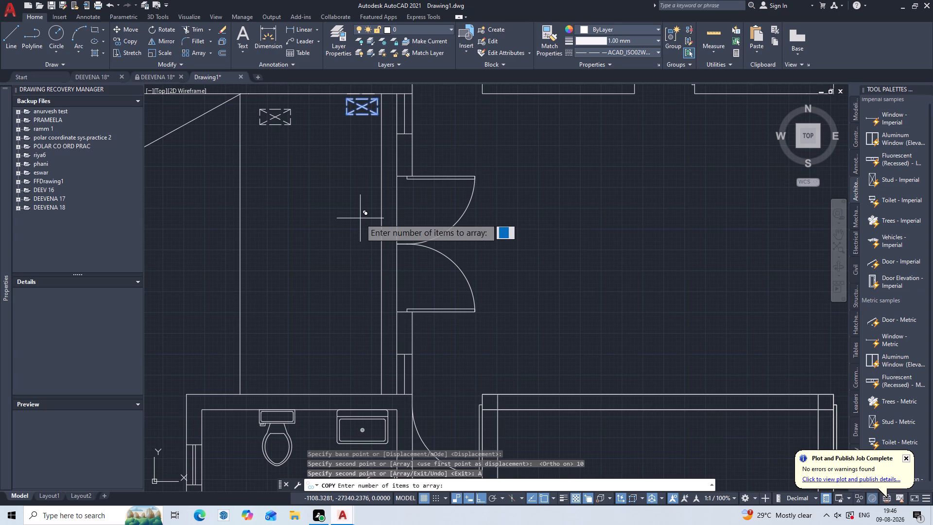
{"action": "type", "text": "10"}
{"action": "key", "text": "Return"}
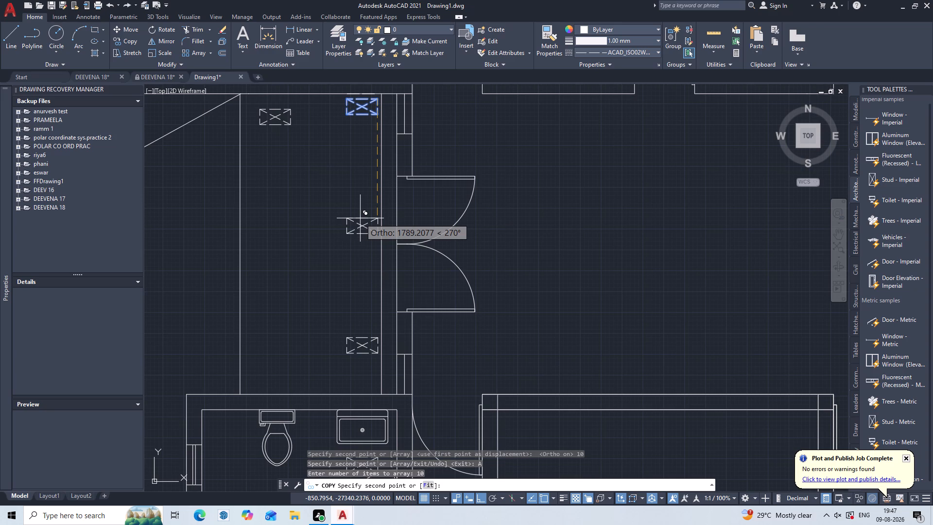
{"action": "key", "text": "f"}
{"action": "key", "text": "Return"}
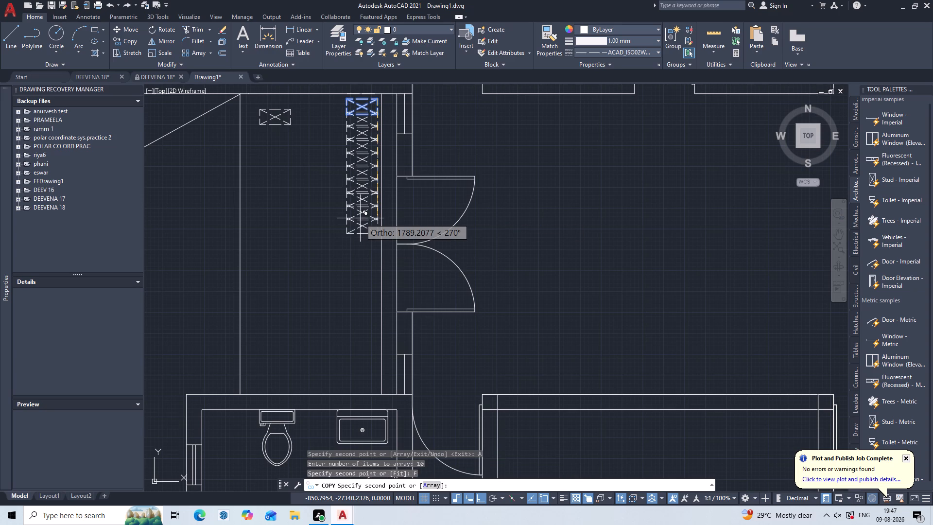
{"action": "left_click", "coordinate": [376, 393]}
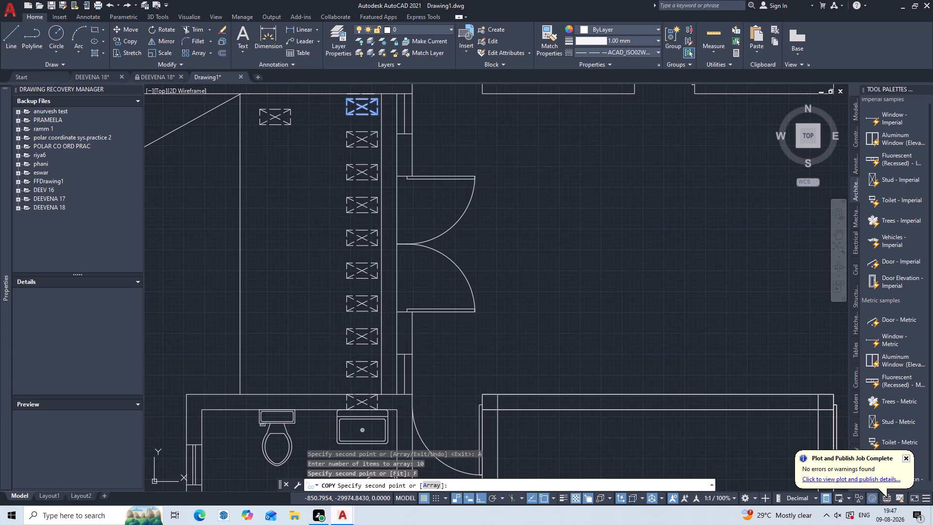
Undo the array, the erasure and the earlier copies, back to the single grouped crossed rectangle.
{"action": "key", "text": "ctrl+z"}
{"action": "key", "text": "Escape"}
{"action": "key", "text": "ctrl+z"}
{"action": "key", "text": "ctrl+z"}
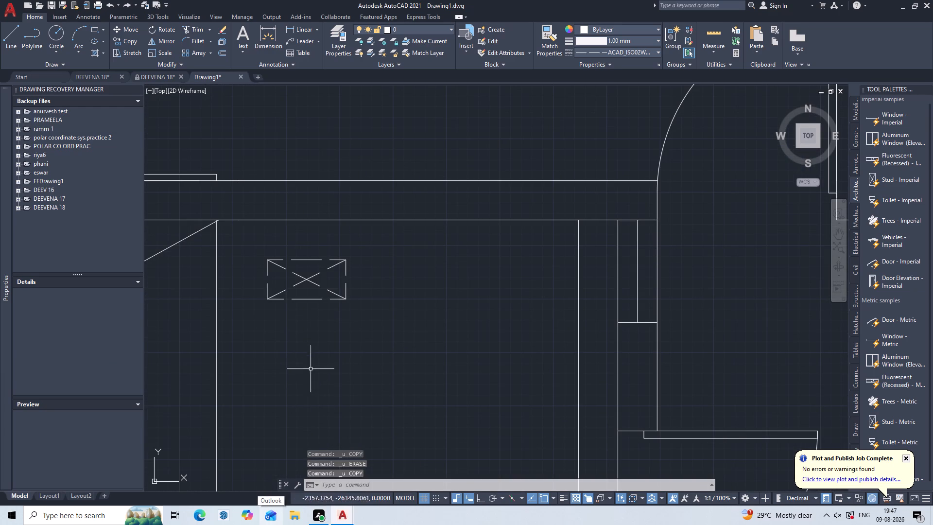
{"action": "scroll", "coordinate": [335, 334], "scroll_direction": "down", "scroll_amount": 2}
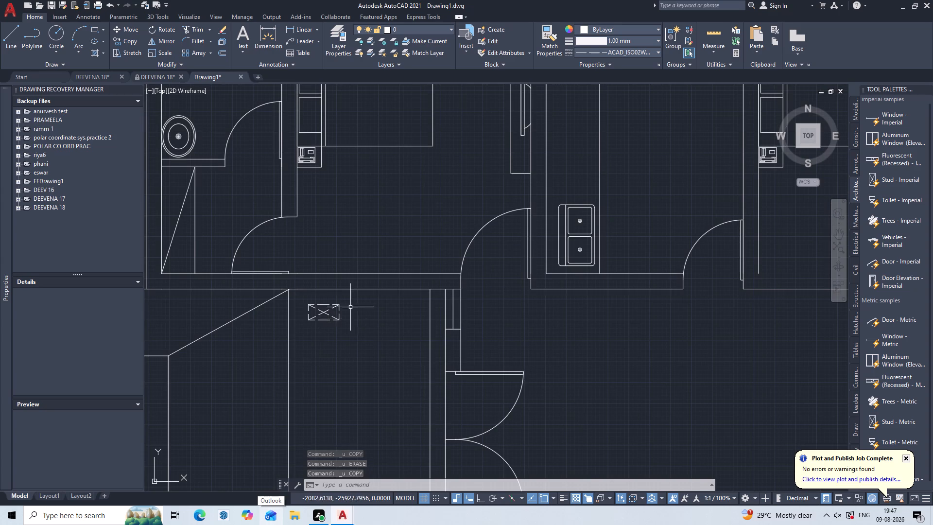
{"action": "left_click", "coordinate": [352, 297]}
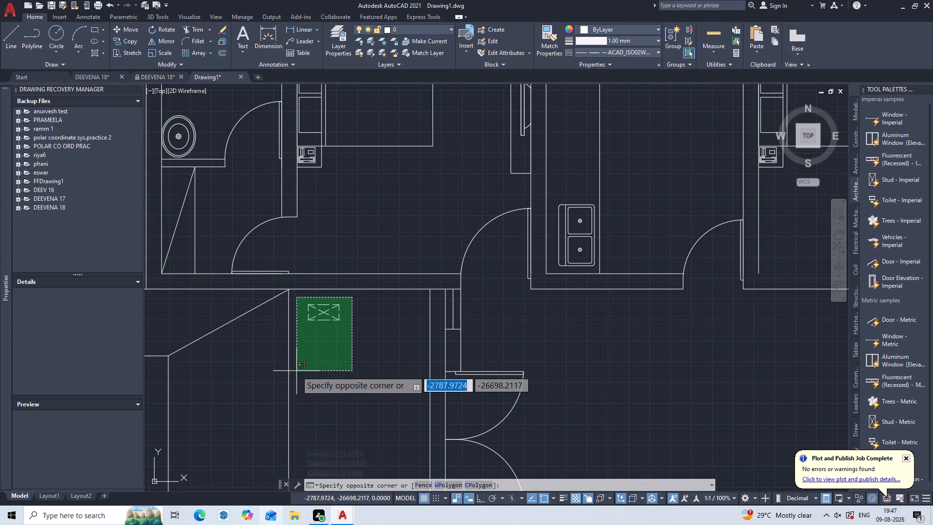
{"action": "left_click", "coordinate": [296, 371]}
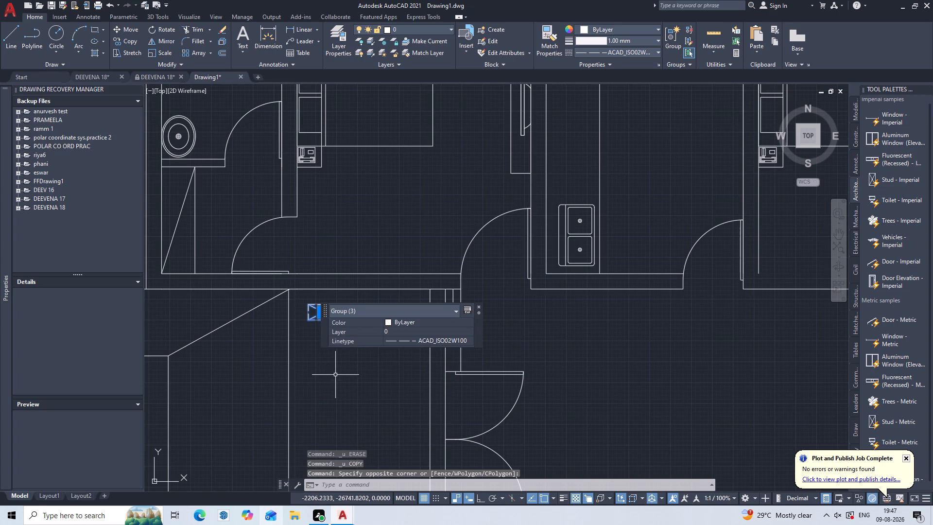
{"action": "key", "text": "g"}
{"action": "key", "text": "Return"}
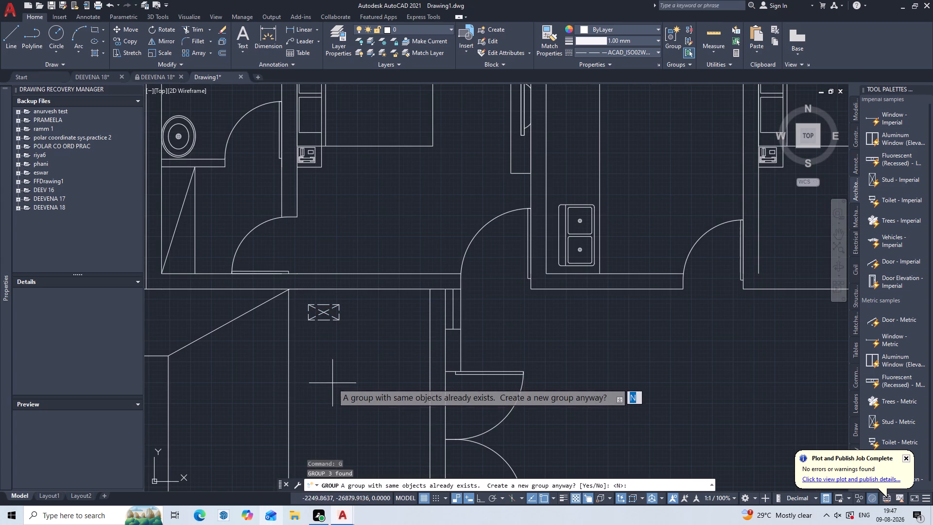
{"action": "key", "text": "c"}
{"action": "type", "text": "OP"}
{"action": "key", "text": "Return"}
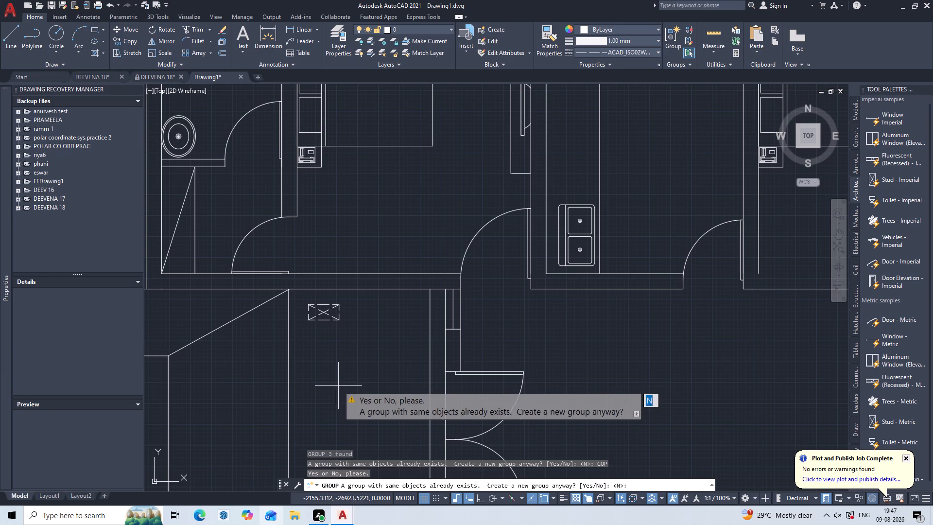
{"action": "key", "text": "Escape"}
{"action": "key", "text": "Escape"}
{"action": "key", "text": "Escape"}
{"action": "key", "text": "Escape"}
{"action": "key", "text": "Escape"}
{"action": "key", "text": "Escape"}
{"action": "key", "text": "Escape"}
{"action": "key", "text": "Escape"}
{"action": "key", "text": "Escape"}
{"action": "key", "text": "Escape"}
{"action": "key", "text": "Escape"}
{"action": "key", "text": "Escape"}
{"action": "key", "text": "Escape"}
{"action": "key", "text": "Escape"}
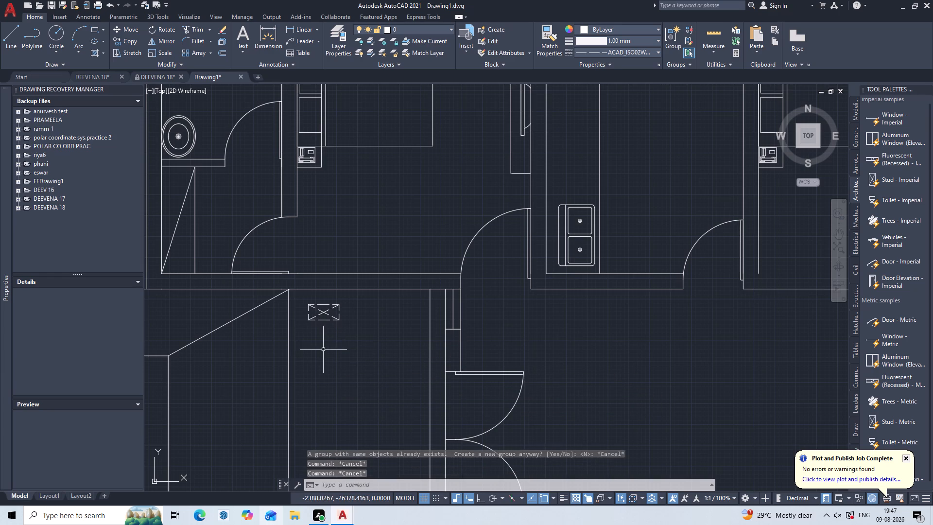
Copy the grouped crossed rectangle from its upper-right corner to beside the left connecting wall, just below the upper horizontal wall.
{"action": "key", "text": "c"}
{"action": "type", "text": "OP"}
{"action": "key", "text": "Return"}
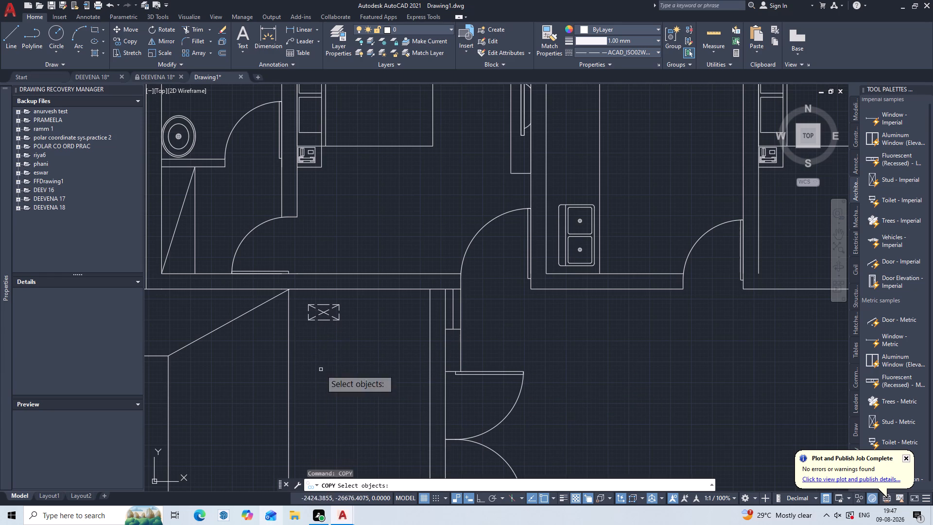
{"action": "scroll", "coordinate": [344, 316], "scroll_direction": "up", "scroll_amount": 2}
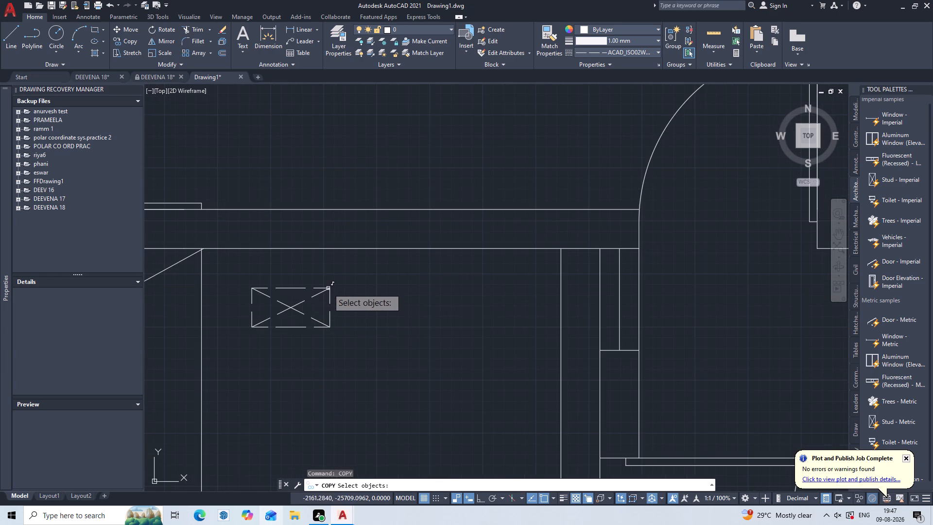
{"action": "double_click", "coordinate": [330, 287]}
{"action": "key", "text": "Return"}
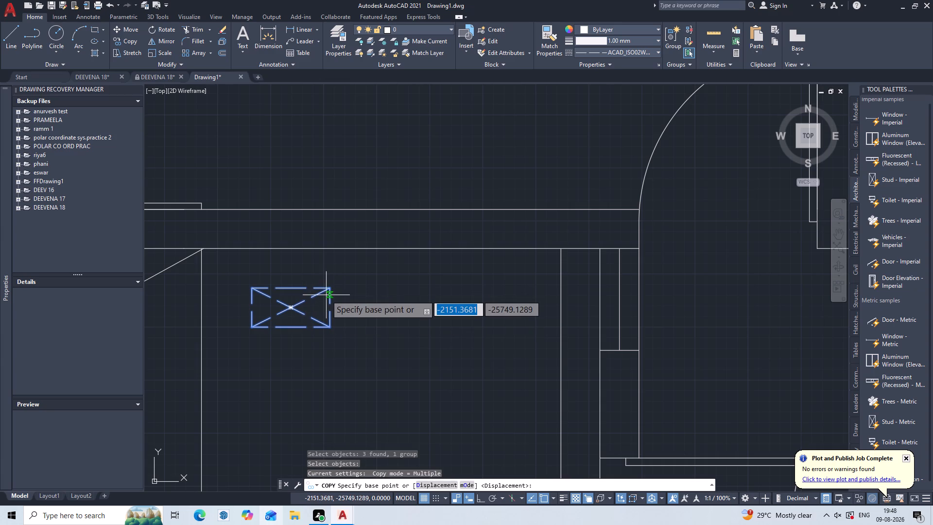
{"action": "scroll", "coordinate": [328, 291], "scroll_direction": "up", "scroll_amount": 1}
{"action": "double_click", "coordinate": [328, 286]}
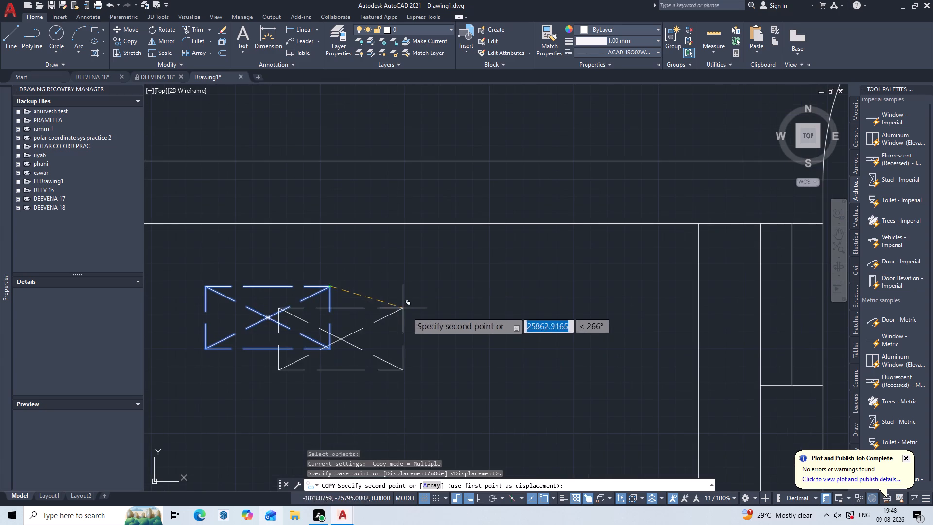
{"action": "middle_click_drag", "start_coordinate": [580, 285], "coordinate": [408, 292]}
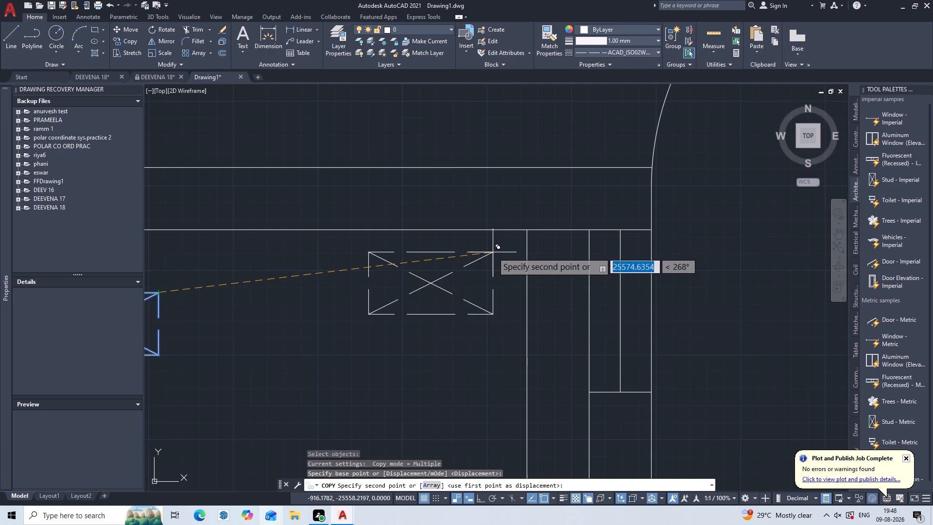
{"action": "left_click", "coordinate": [505, 250]}
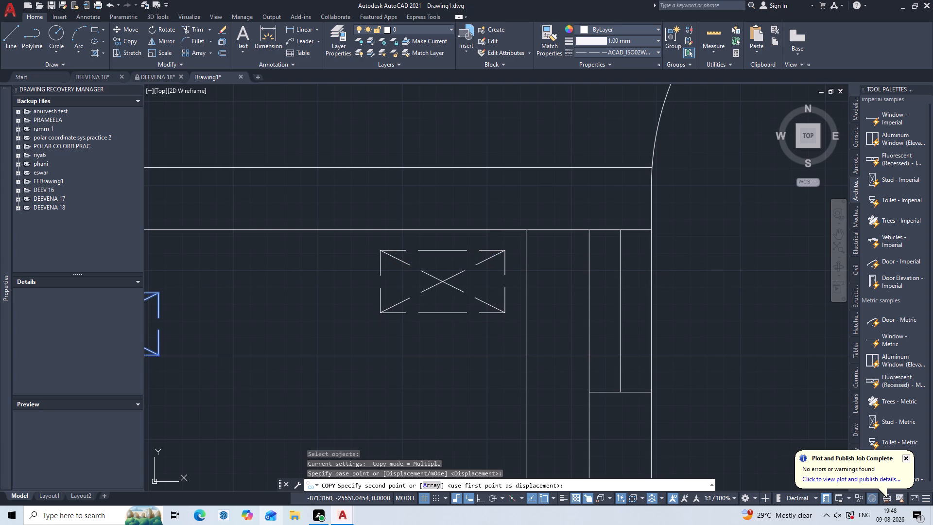
{"action": "key", "text": "Escape"}
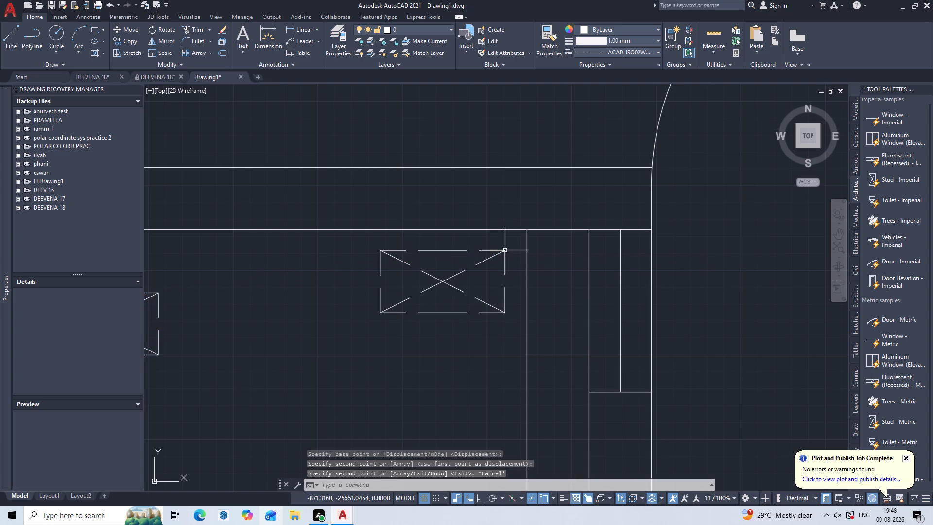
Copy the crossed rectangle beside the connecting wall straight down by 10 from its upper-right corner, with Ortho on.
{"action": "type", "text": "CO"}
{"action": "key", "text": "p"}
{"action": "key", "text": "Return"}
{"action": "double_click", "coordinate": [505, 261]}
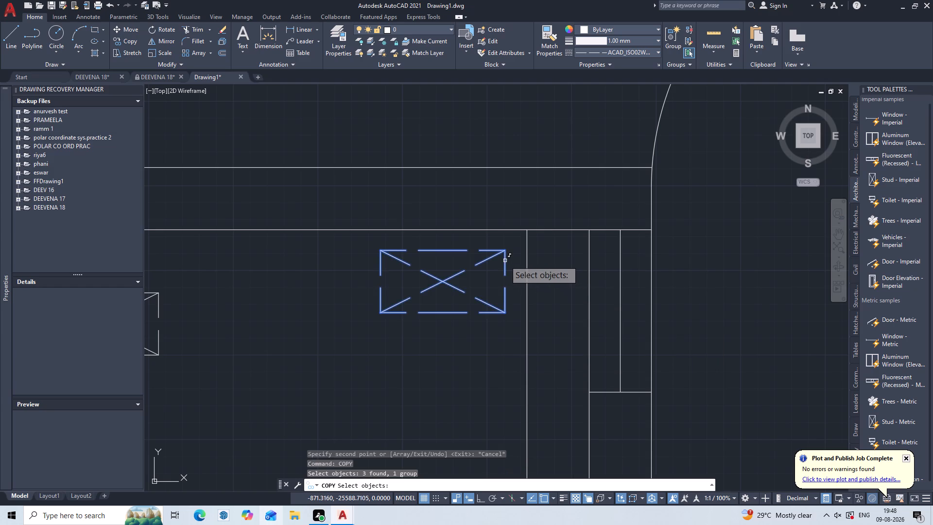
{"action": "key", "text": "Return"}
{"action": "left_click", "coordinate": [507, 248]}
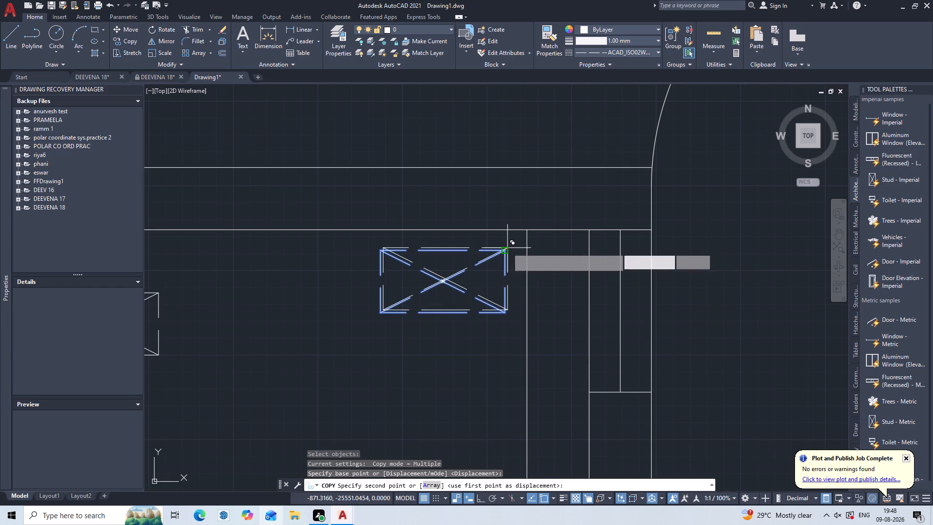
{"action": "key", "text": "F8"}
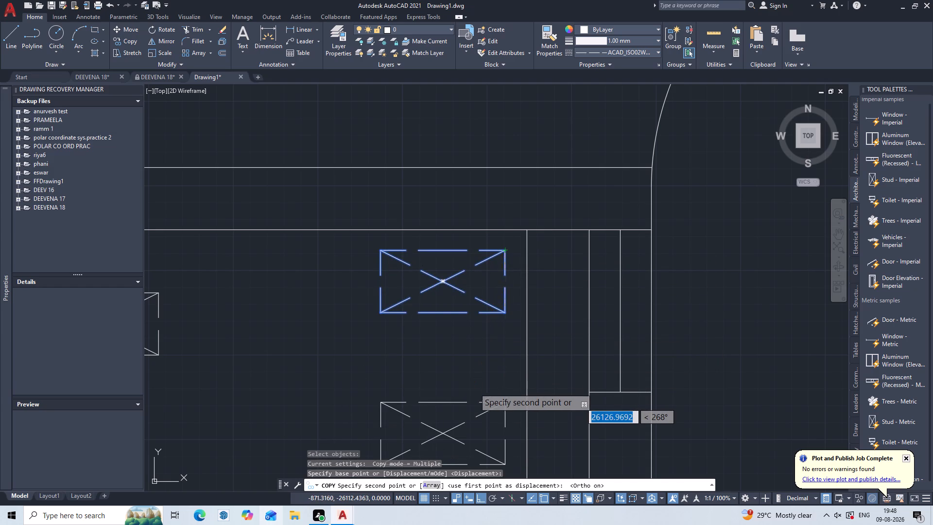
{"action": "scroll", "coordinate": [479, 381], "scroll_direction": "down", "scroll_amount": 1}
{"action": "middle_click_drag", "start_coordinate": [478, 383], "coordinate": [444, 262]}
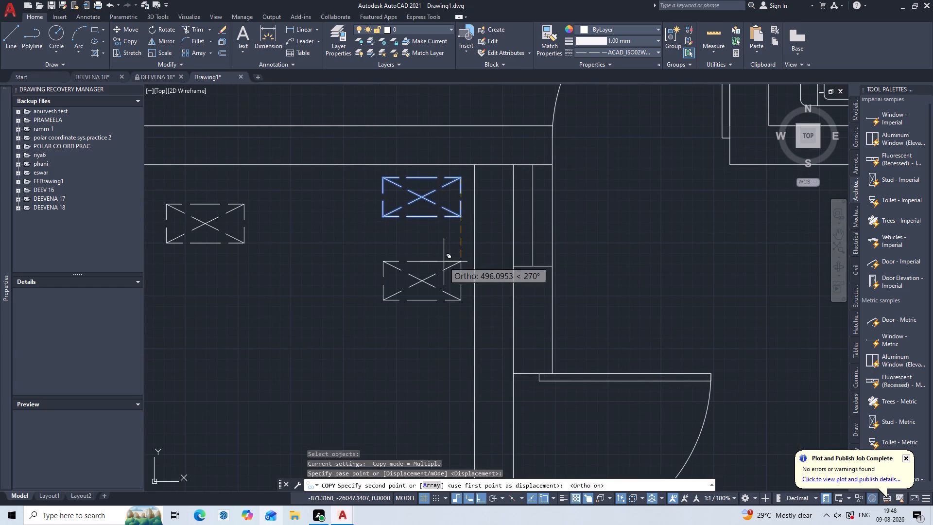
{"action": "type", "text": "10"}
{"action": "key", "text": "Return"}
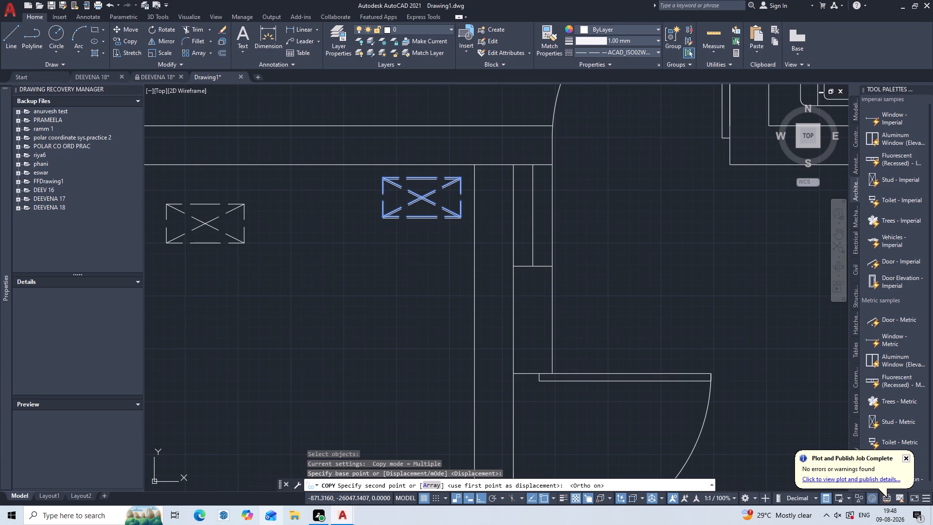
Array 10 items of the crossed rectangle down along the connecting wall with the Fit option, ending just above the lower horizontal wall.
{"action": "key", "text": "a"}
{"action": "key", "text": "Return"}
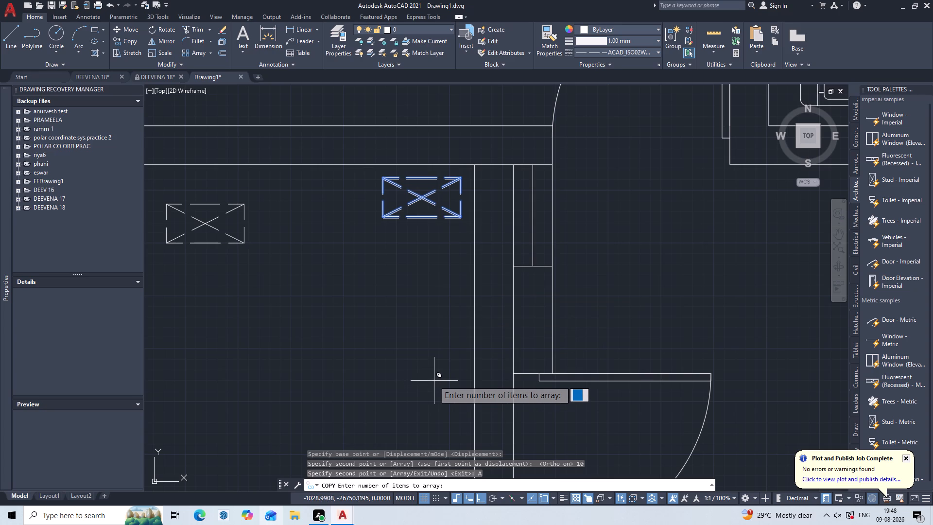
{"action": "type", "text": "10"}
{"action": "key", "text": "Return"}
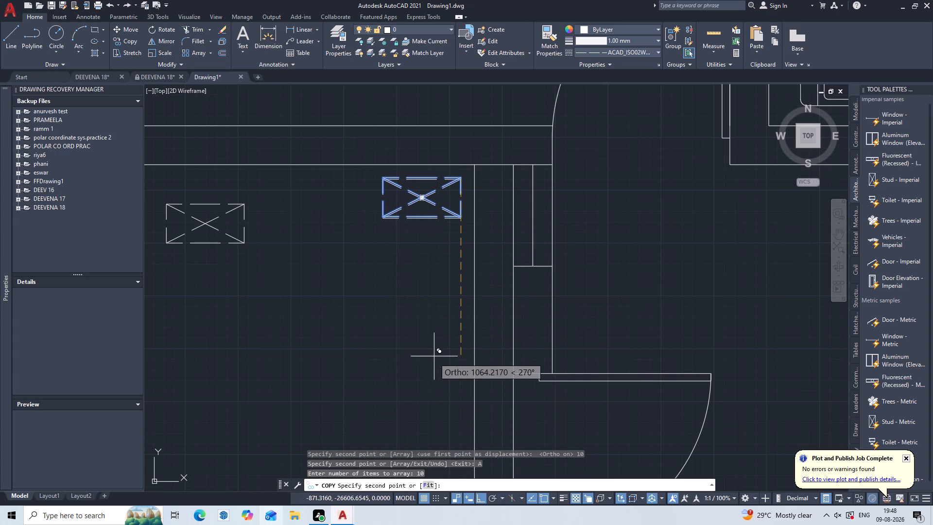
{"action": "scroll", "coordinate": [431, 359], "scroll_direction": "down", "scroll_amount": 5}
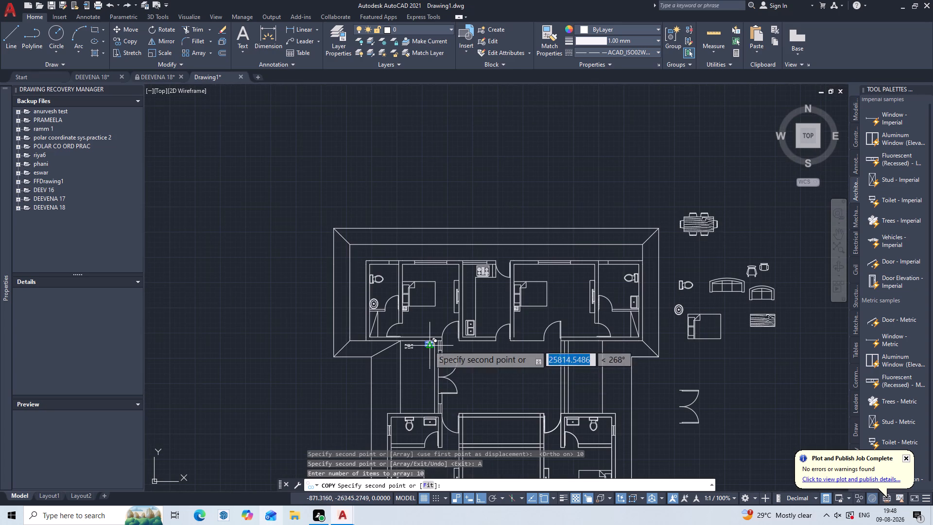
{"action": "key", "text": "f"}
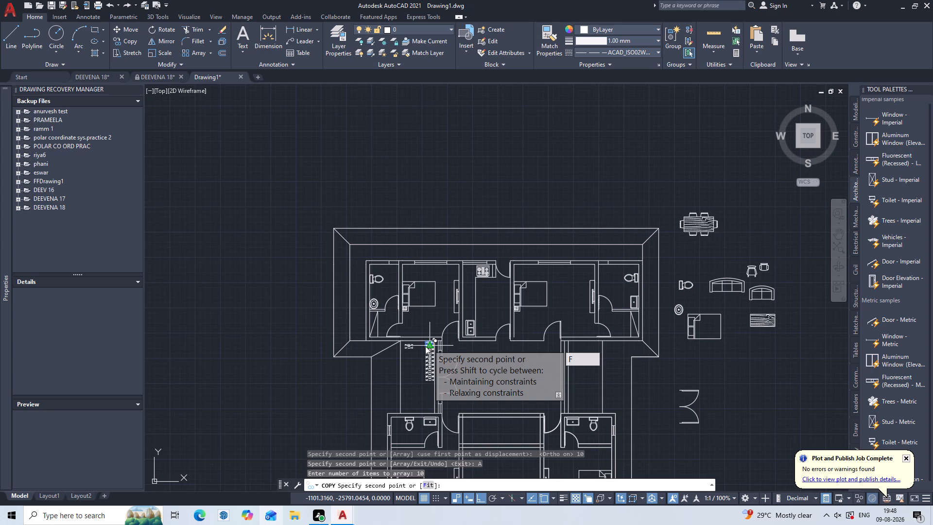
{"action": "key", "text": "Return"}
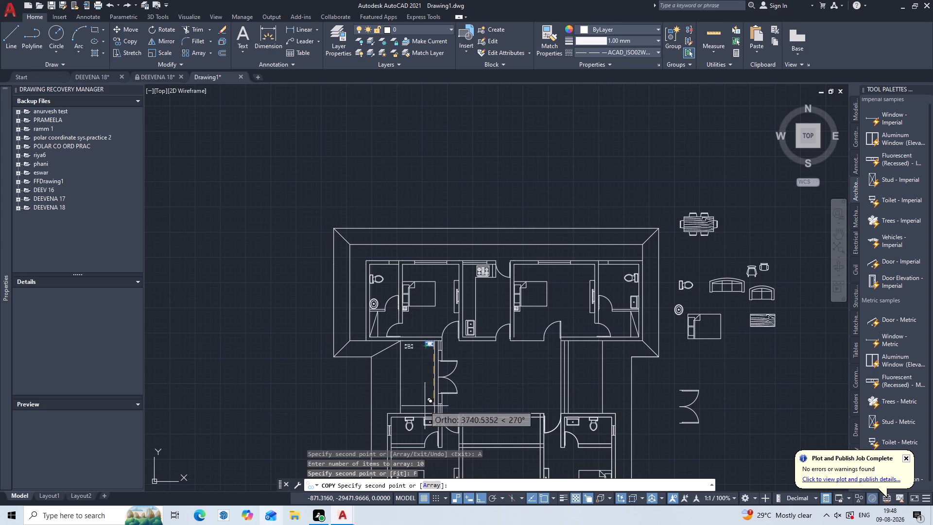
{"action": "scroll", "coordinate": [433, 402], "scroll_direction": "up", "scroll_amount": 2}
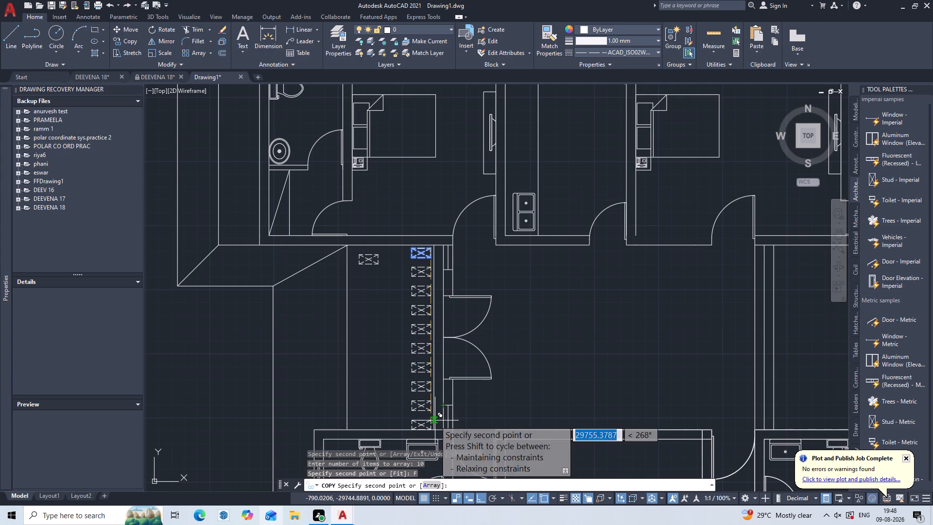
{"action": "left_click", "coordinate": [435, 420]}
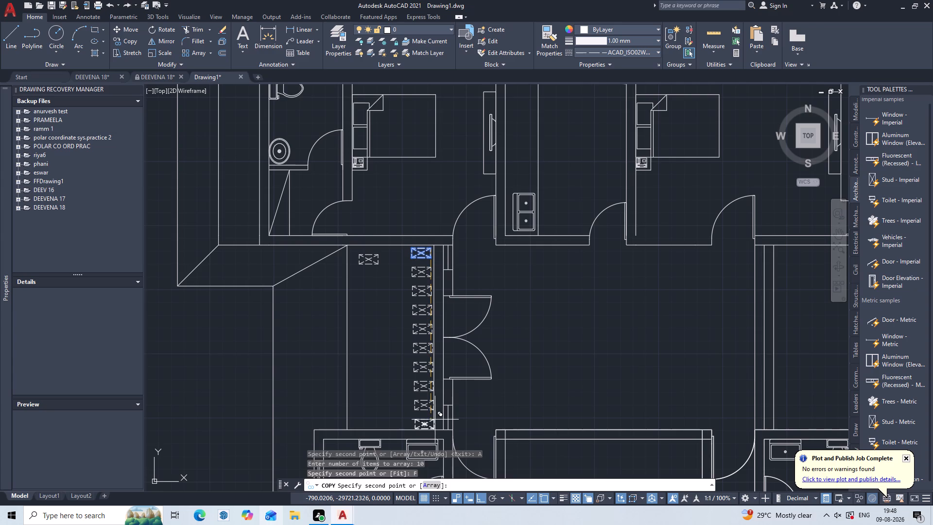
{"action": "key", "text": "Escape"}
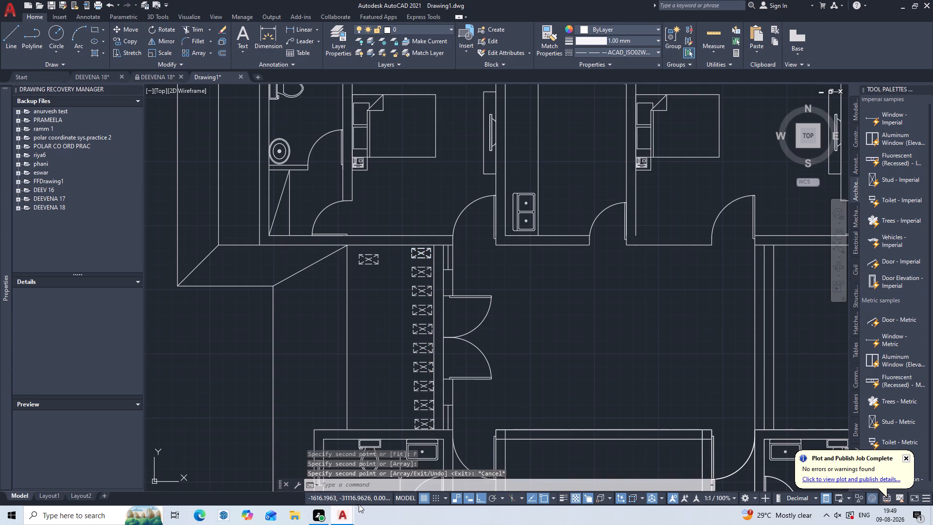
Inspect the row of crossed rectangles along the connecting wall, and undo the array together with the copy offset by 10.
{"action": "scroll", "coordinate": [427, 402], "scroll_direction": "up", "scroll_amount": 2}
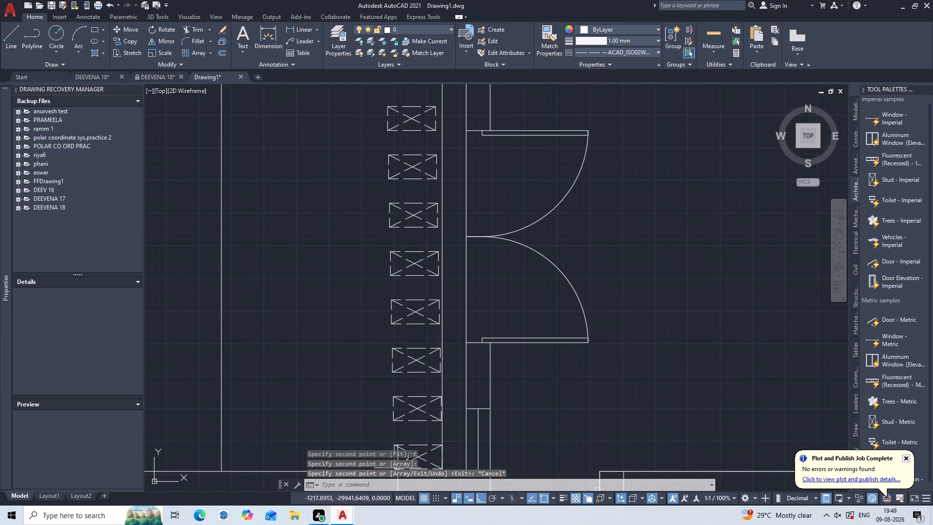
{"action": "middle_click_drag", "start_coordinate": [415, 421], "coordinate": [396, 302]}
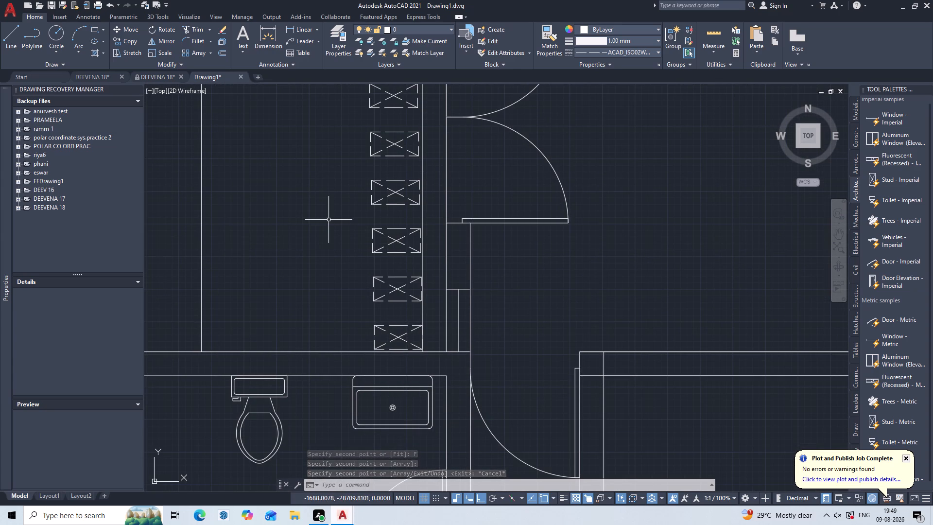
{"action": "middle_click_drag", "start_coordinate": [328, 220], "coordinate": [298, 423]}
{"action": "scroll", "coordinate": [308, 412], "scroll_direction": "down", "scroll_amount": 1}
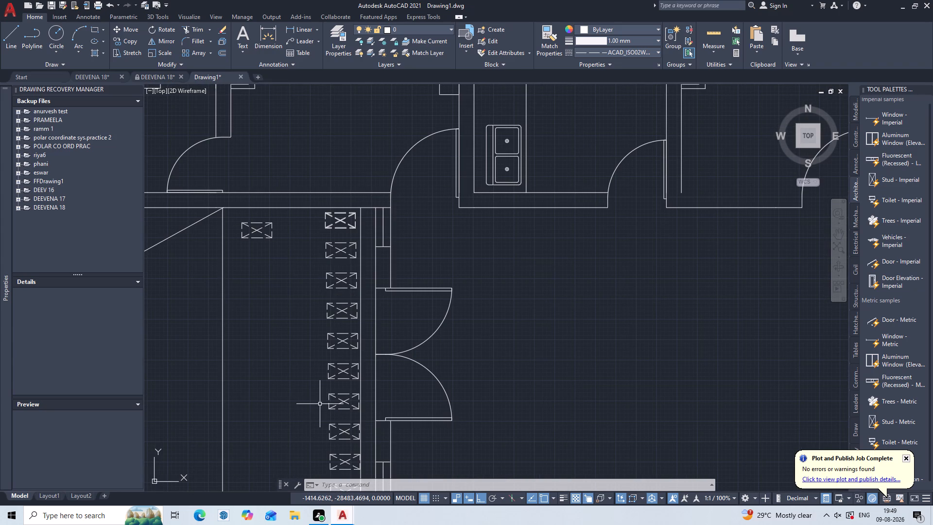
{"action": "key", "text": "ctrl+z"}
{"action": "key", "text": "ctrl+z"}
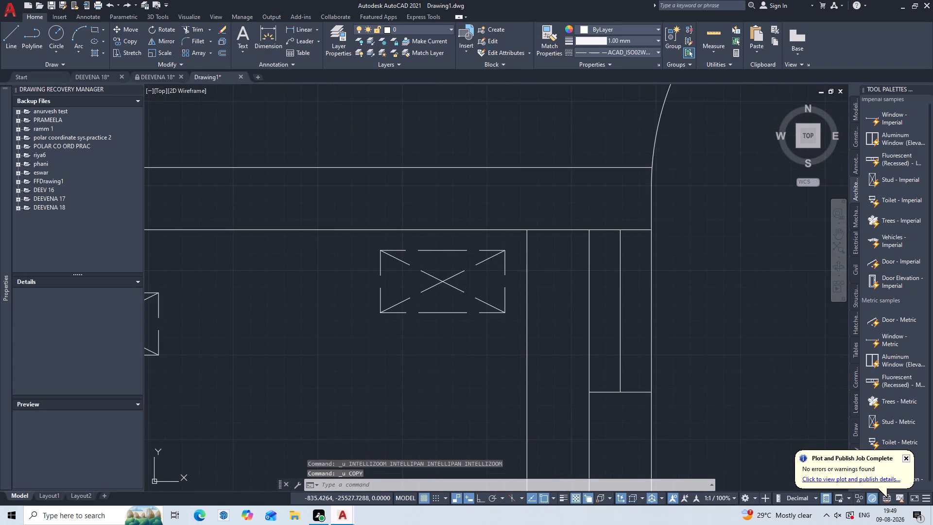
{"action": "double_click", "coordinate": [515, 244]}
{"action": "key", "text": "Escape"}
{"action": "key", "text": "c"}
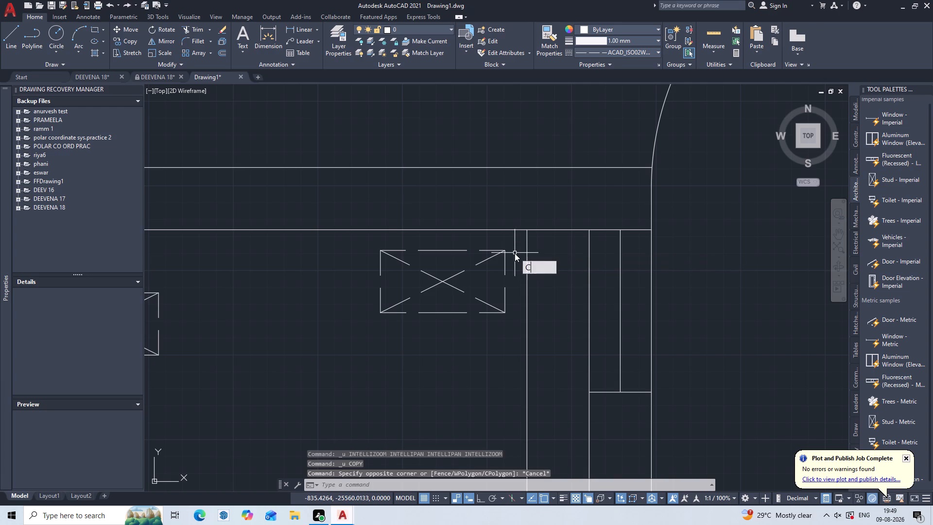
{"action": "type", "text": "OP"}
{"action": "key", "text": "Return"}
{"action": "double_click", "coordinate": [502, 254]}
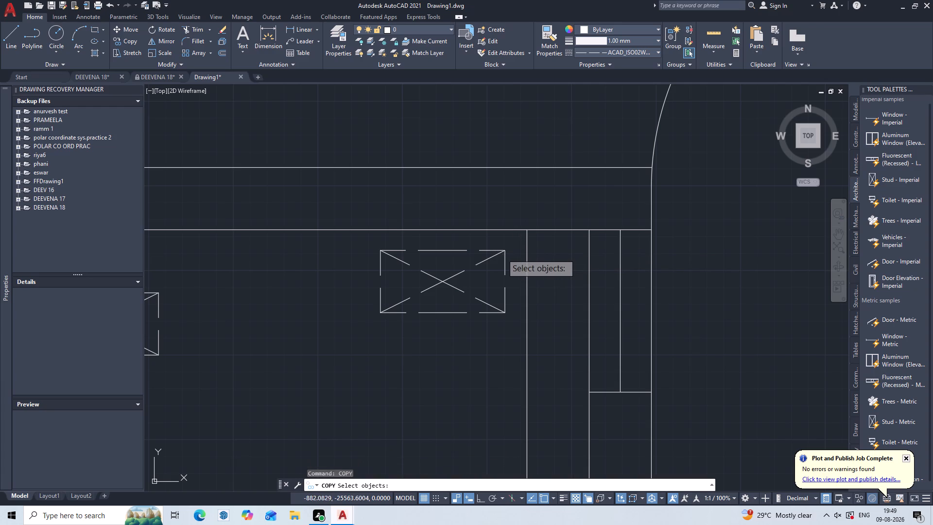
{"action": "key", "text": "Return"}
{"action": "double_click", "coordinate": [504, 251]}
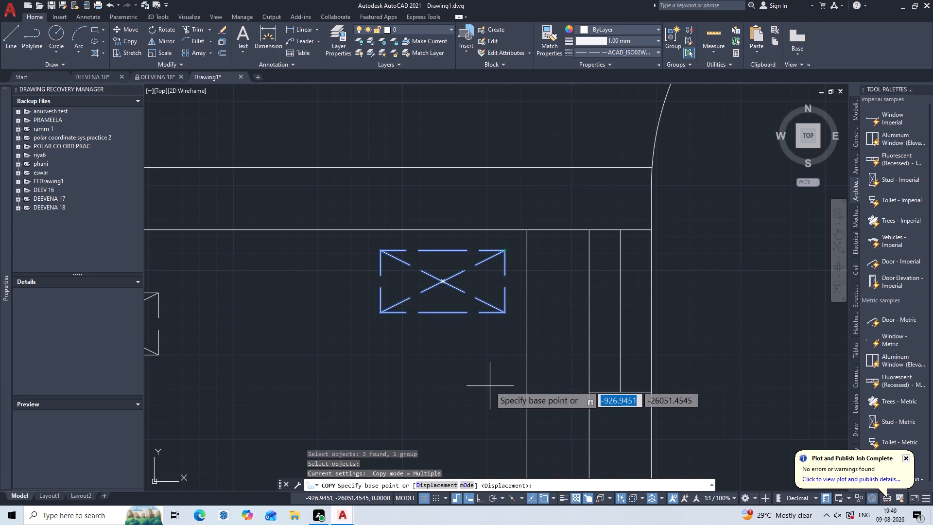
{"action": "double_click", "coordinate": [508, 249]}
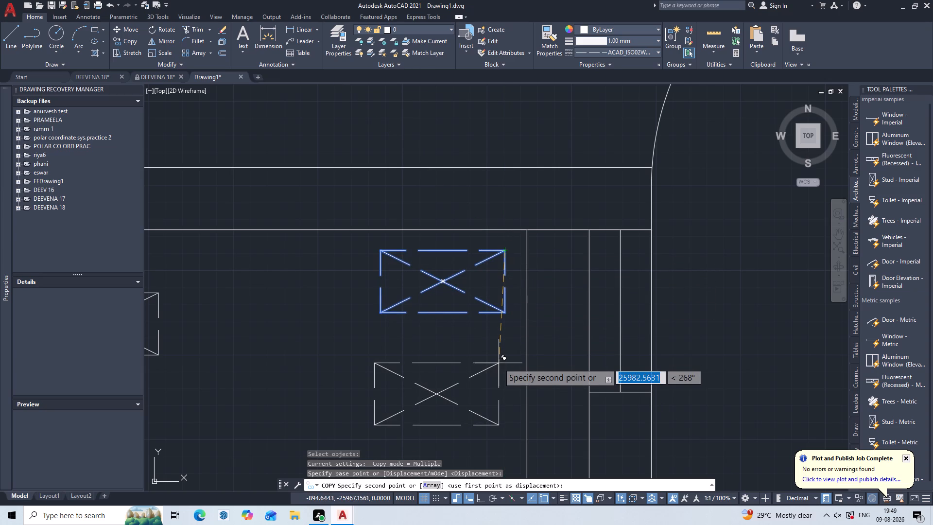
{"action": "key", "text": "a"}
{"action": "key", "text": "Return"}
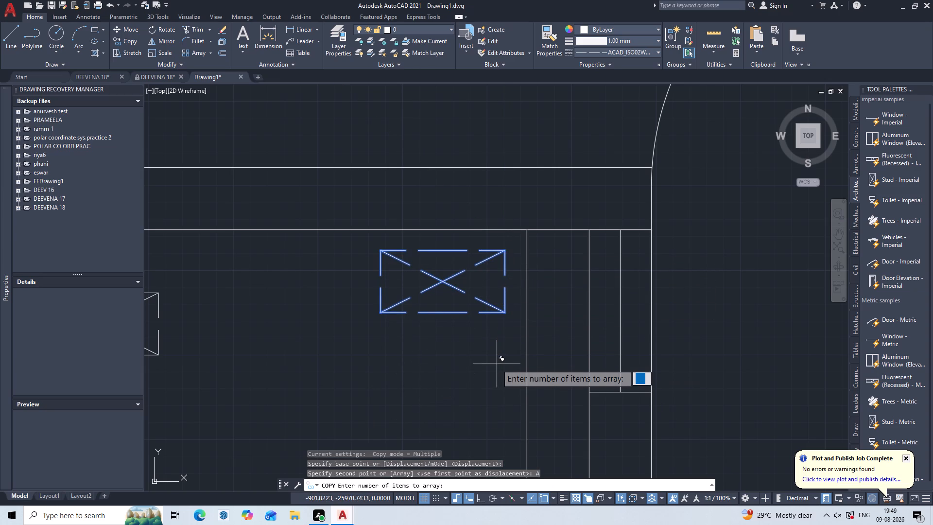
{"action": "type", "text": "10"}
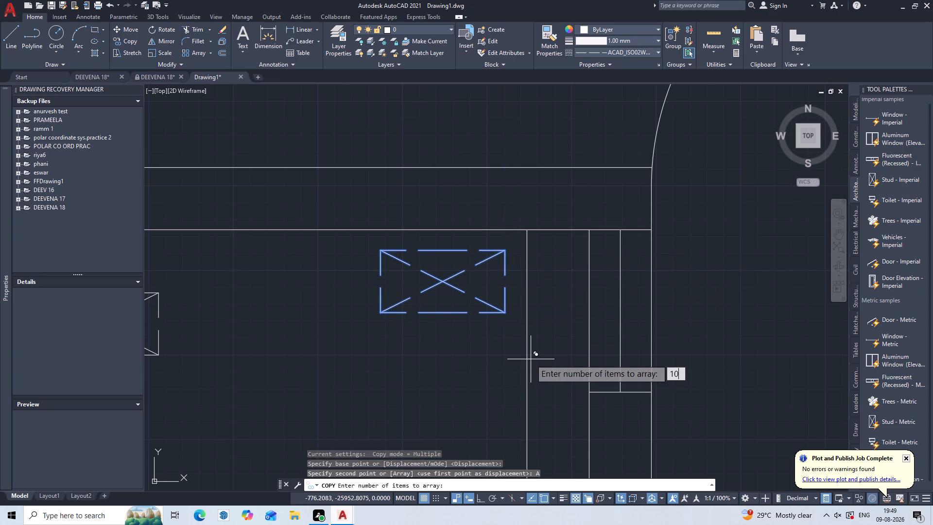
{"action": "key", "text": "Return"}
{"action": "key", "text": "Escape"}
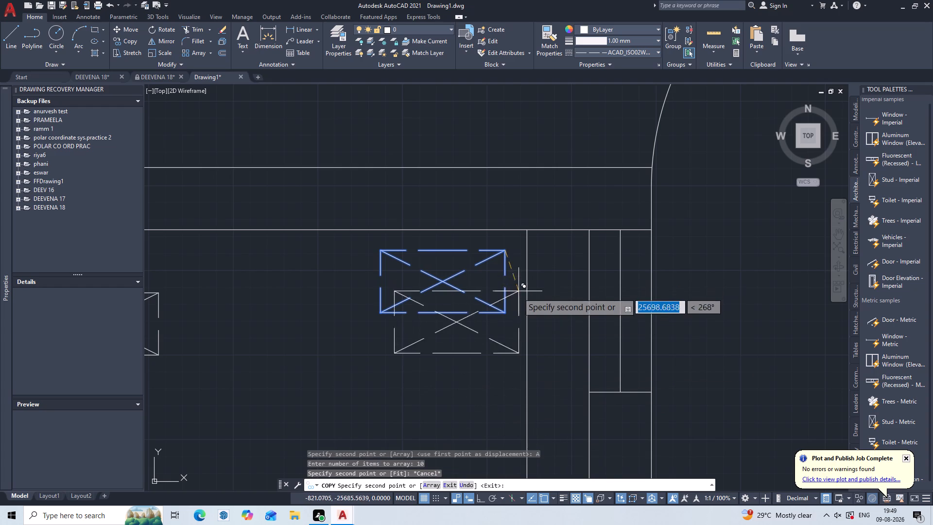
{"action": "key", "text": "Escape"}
Copy the crossed rectangle from its lower-right corner as a 10-item Fit array straight down, ending on the lower horizontal wall, with Ortho on.
{"action": "key", "text": "c"}
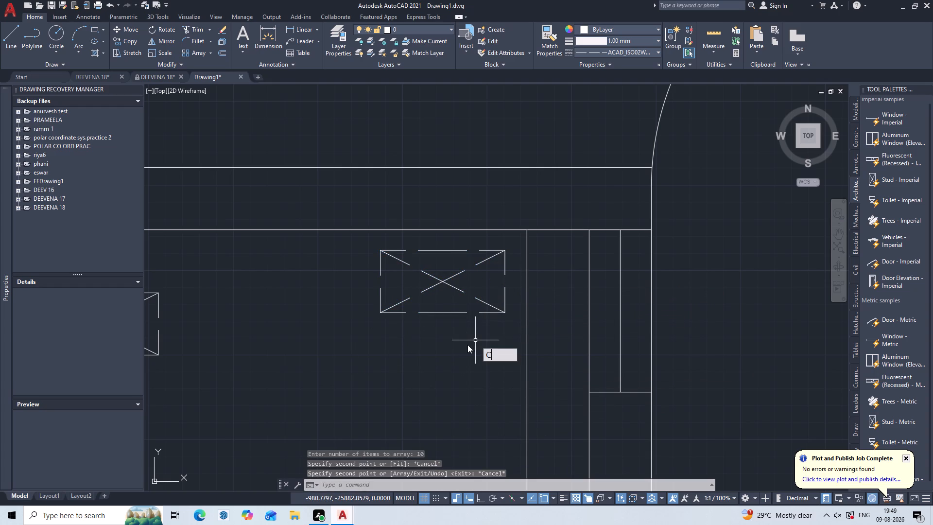
{"action": "key", "text": "o"}
{"action": "key", "text": "p"}
{"action": "key", "text": "Return"}
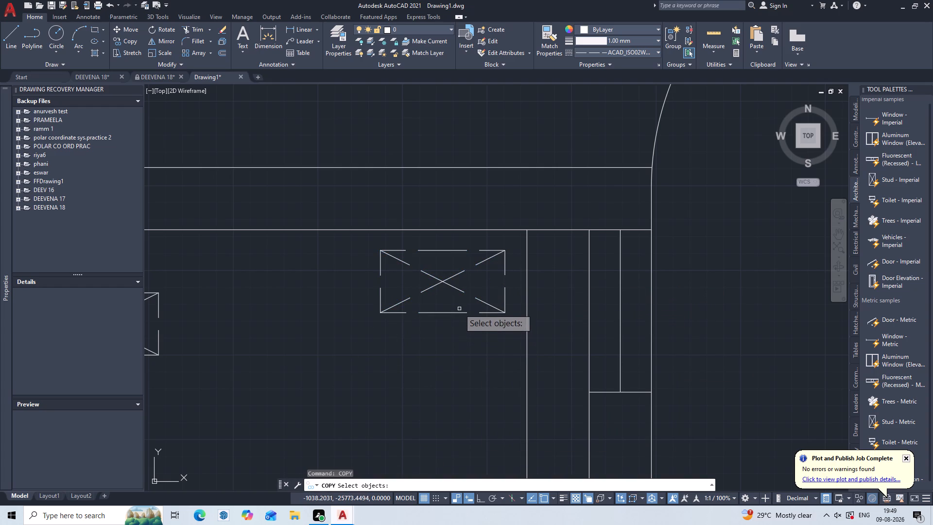
{"action": "left_click", "coordinate": [458, 315]}
{"action": "double_click", "coordinate": [450, 309]}
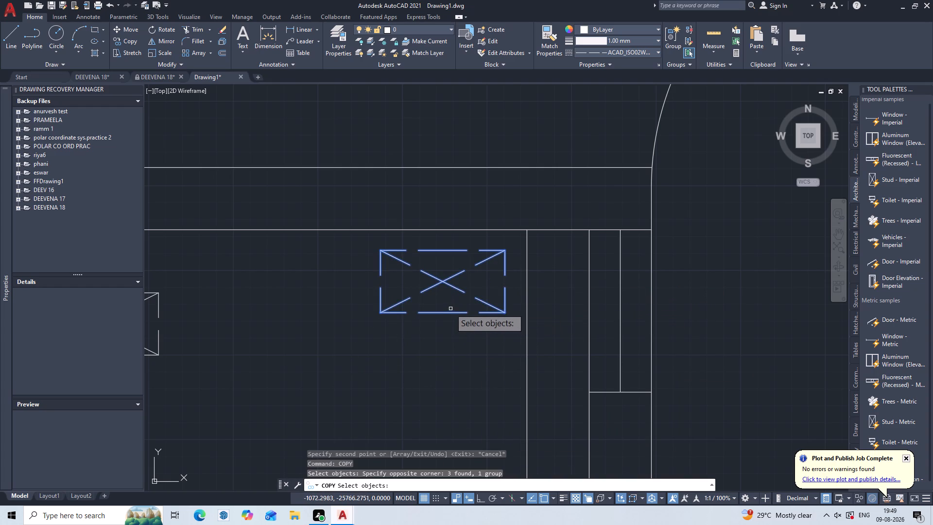
{"action": "key", "text": "Return"}
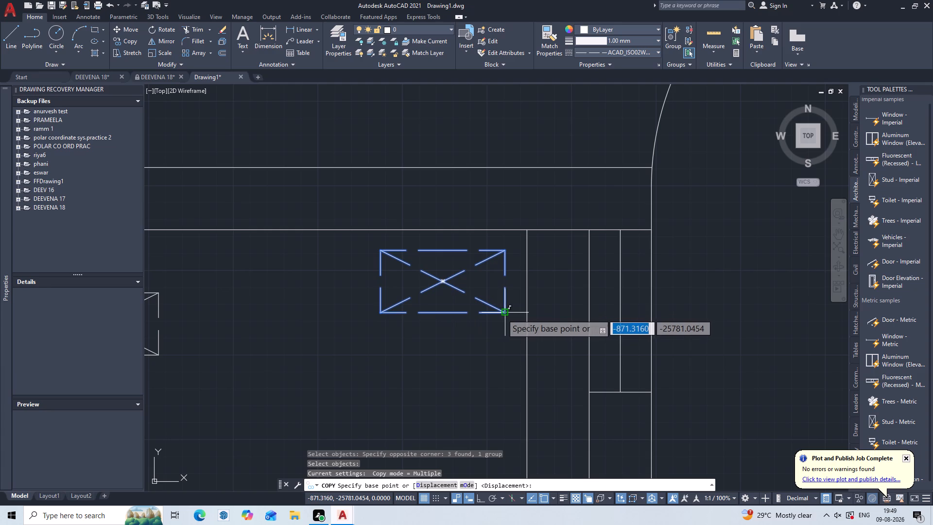
{"action": "left_click", "coordinate": [503, 314]}
{"action": "key", "text": "a"}
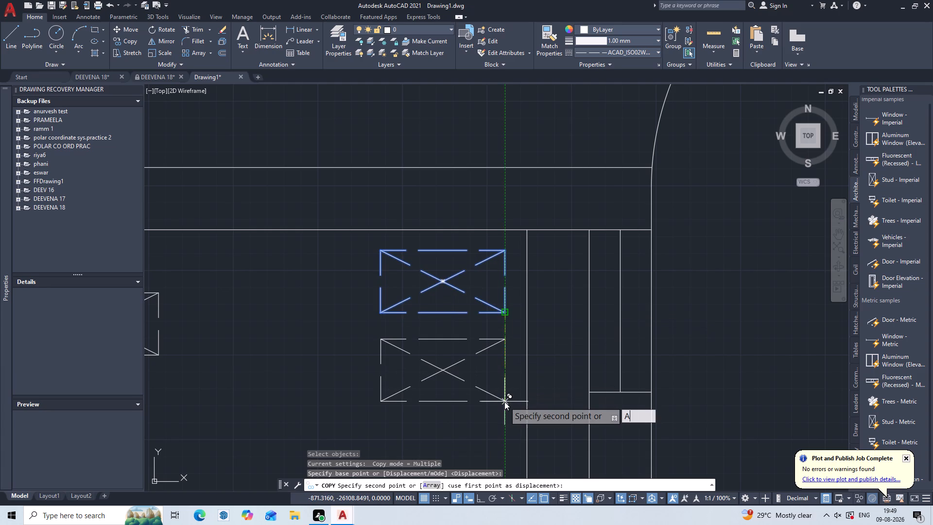
{"action": "key", "text": "Return"}
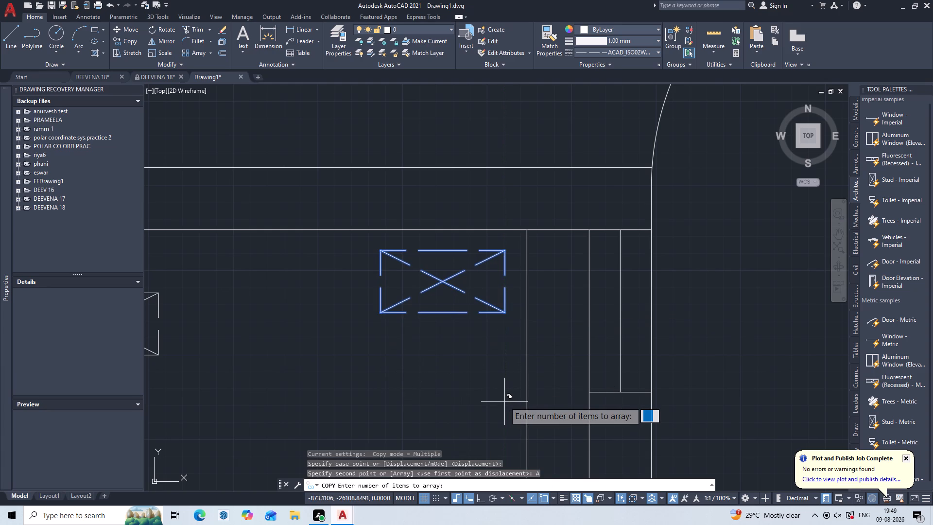
{"action": "type", "text": "10"}
{"action": "key", "text": "Return"}
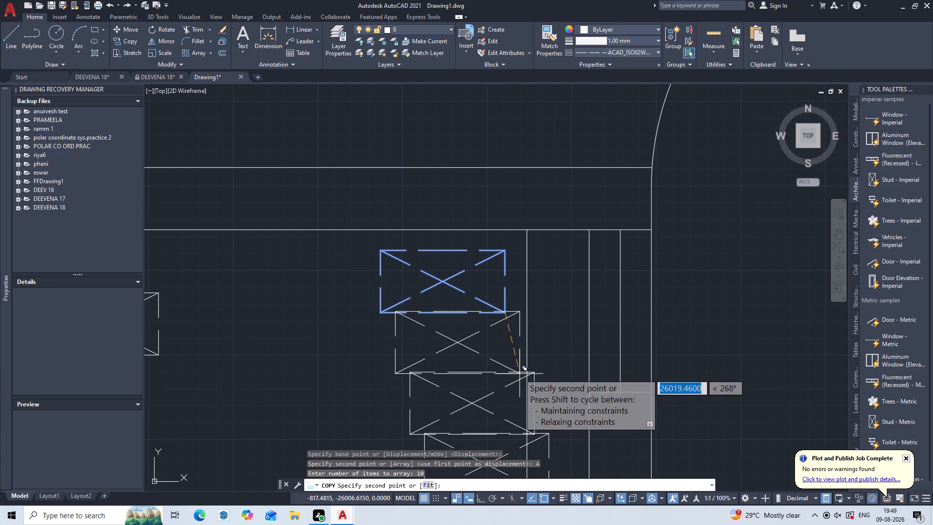
{"action": "key", "text": "f"}
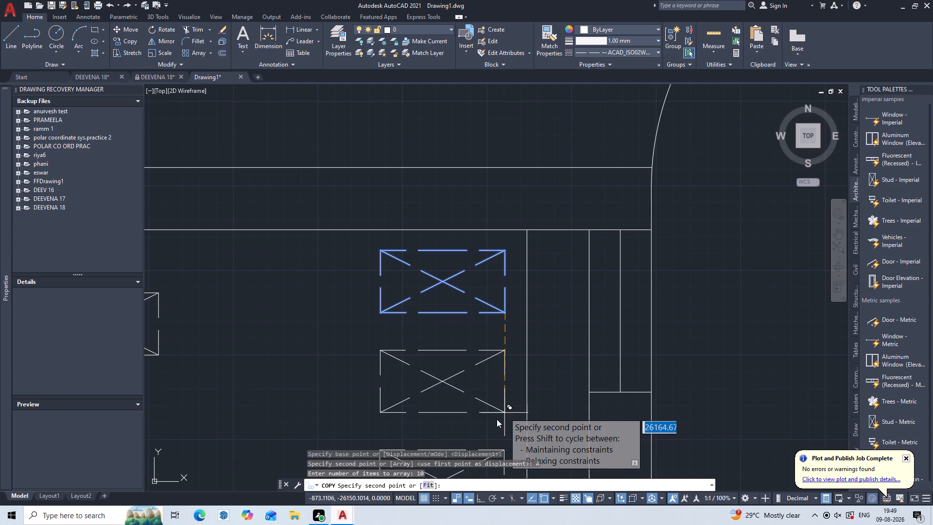
{"action": "key", "text": "Return"}
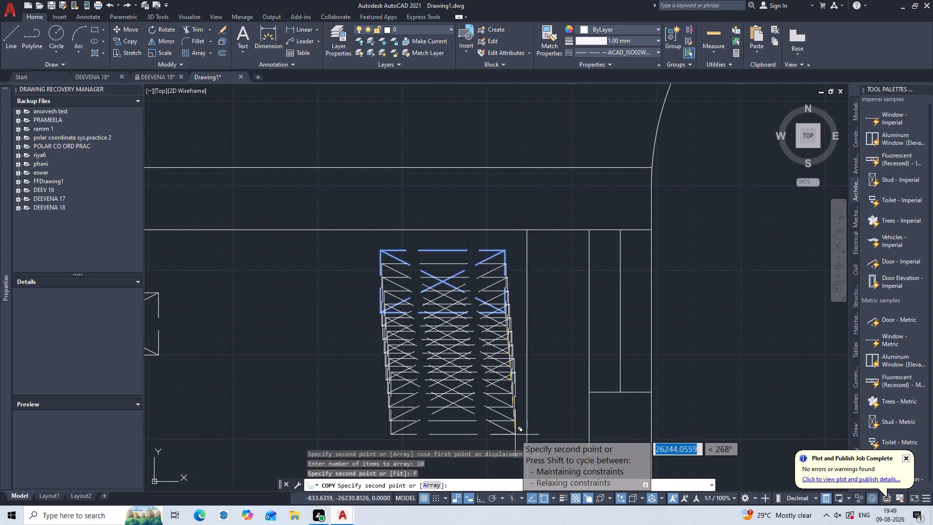
{"action": "key", "text": "F8"}
{"action": "scroll", "coordinate": [515, 427], "scroll_direction": "down", "scroll_amount": 1}
{"action": "middle_click_drag", "start_coordinate": [515, 427], "coordinate": [471, 227]}
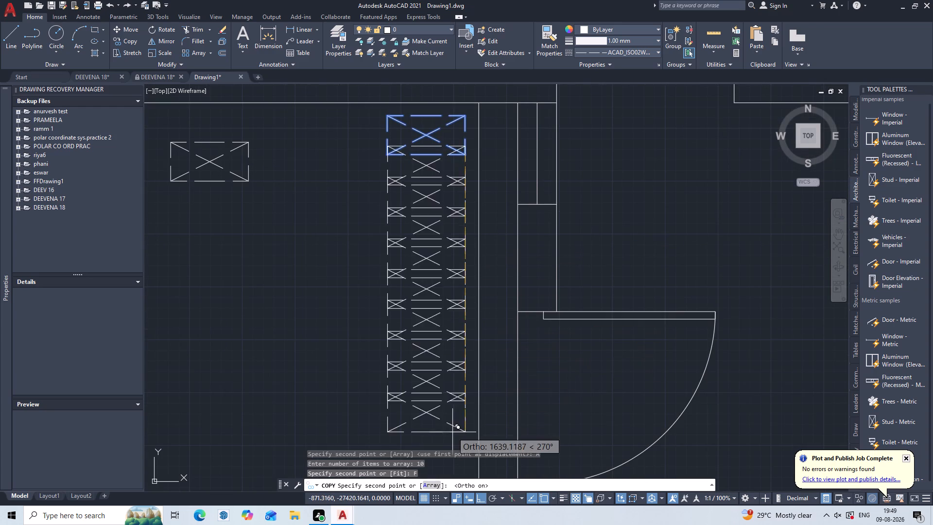
{"action": "middle_click_drag", "start_coordinate": [452, 432], "coordinate": [426, 321]}
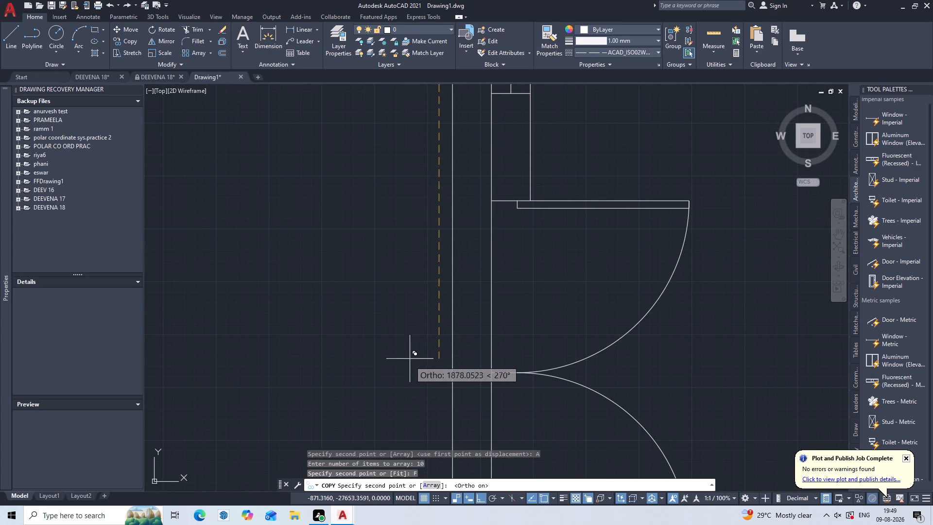
{"action": "middle_click_drag", "start_coordinate": [408, 358], "coordinate": [422, 230]}
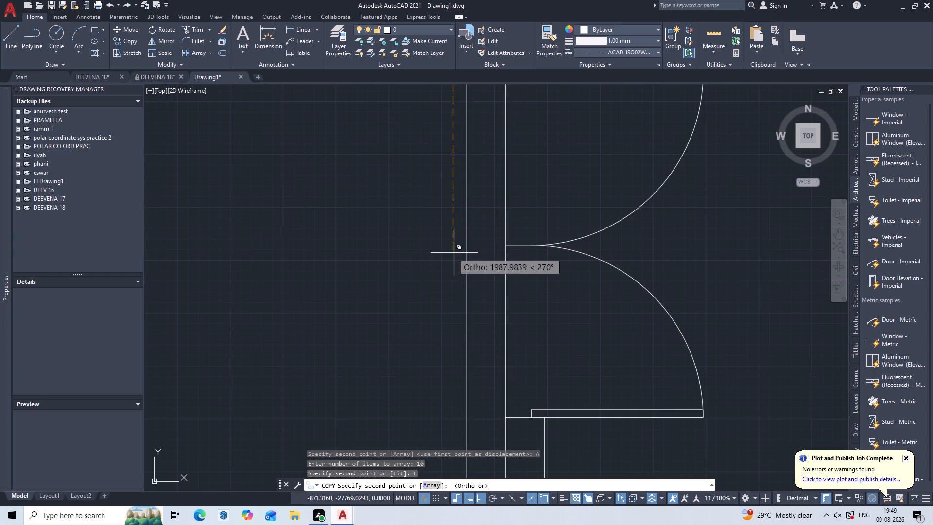
{"action": "scroll", "coordinate": [434, 397], "scroll_direction": "down", "scroll_amount": 1}
{"action": "middle_click_drag", "start_coordinate": [434, 397], "coordinate": [455, 241]}
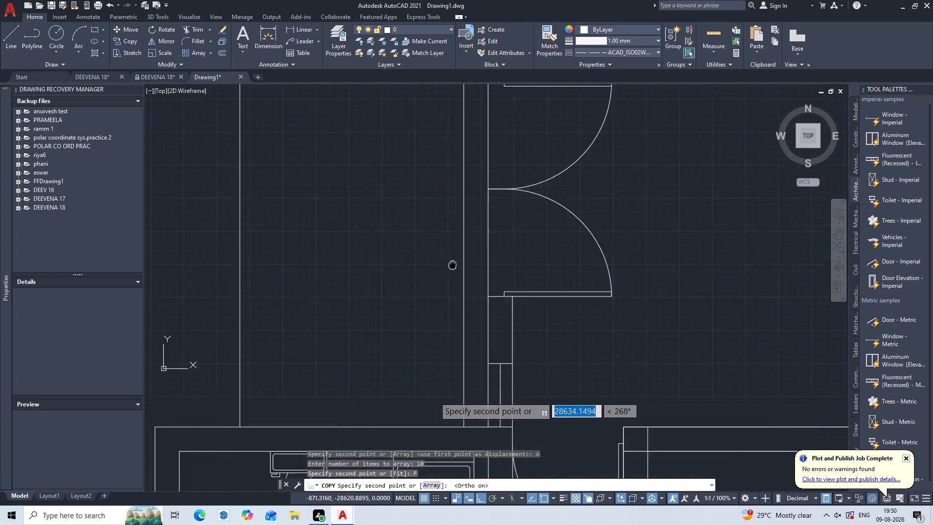
{"action": "middle_click_drag", "start_coordinate": [455, 241], "coordinate": [467, 165]}
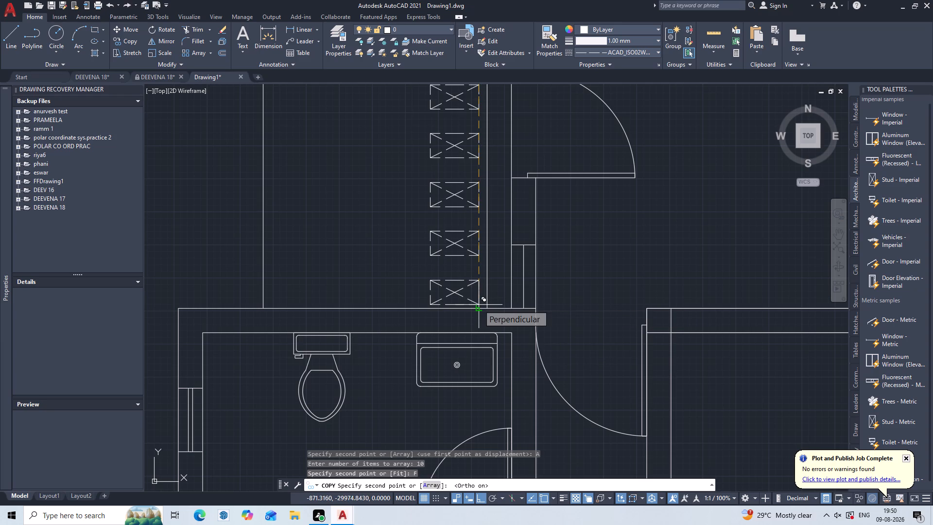
{"action": "left_click", "coordinate": [479, 305]}
{"action": "key", "text": "Escape"}
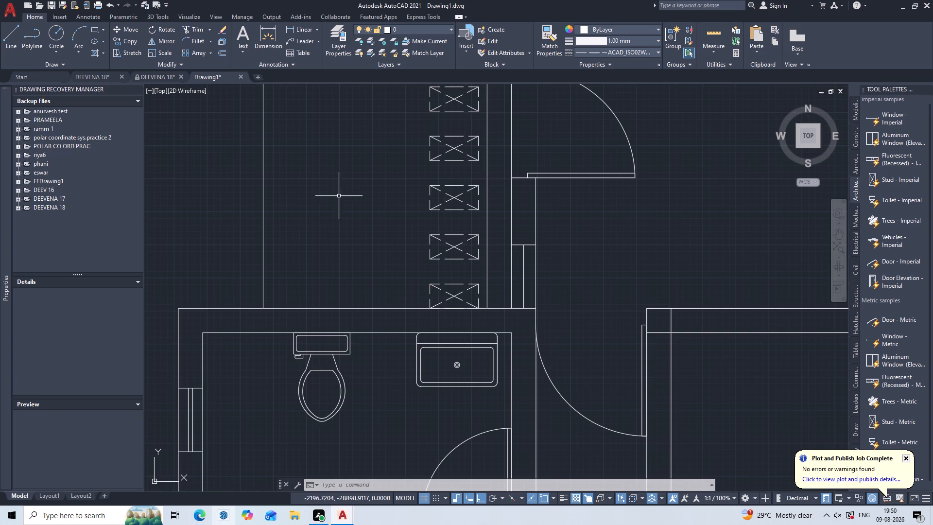
Delete the spare original crossed rectangle standing apart to the left of the new row.
{"action": "middle_click_drag", "start_coordinate": [344, 199], "coordinate": [414, 449]}
{"action": "double_click", "coordinate": [421, 101]}
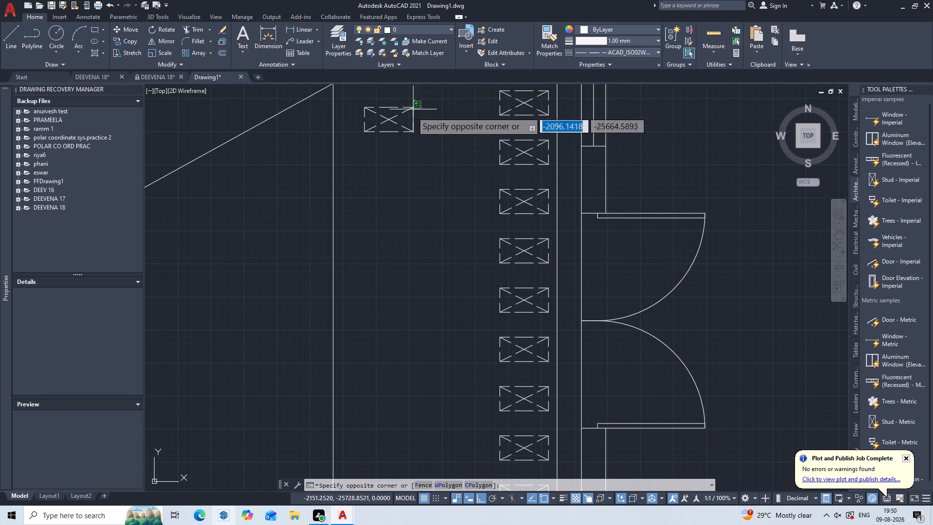
{"action": "double_click", "coordinate": [379, 165]}
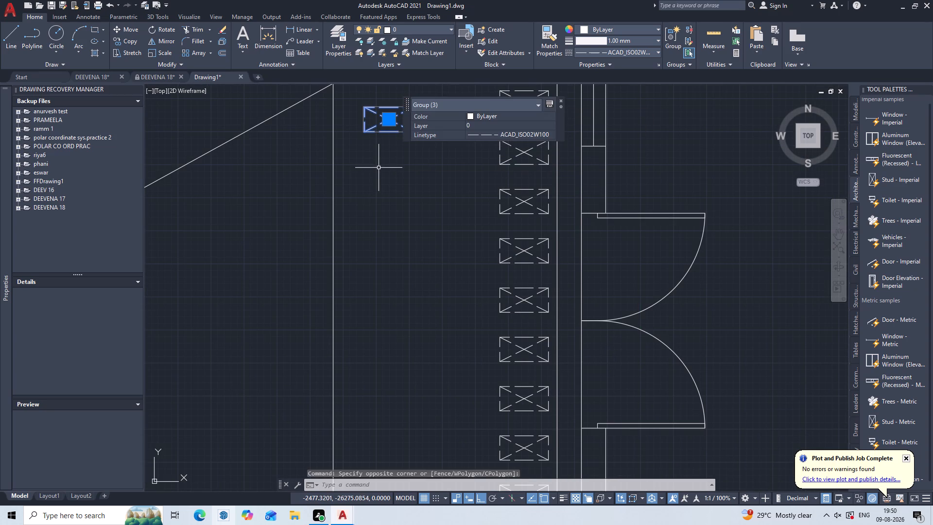
{"action": "key", "text": "Delete"}
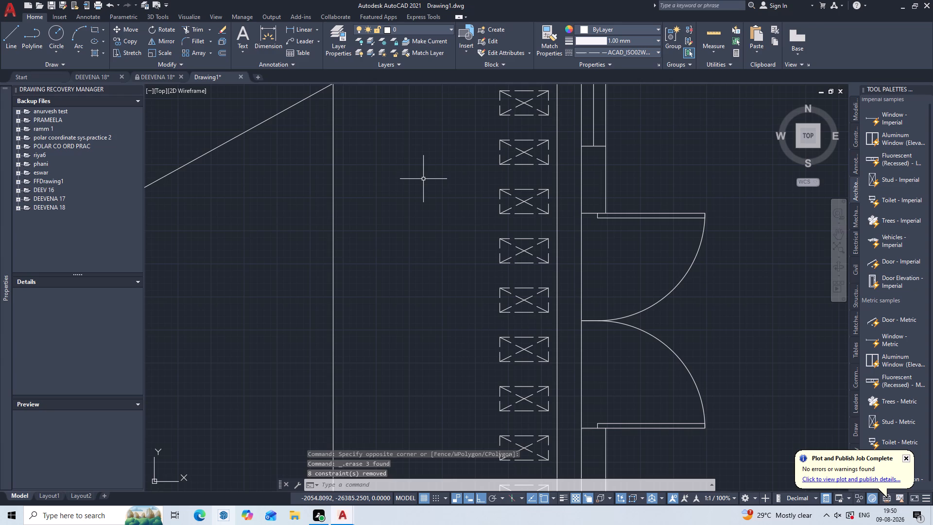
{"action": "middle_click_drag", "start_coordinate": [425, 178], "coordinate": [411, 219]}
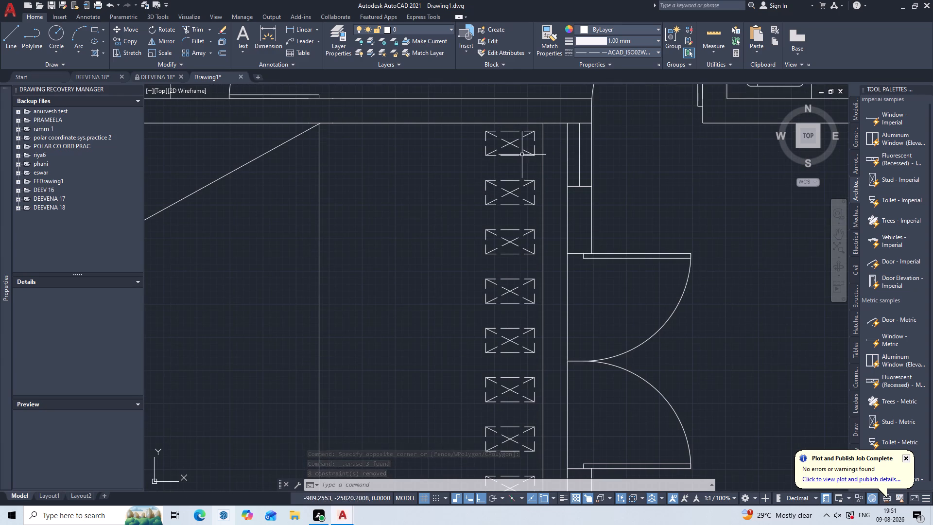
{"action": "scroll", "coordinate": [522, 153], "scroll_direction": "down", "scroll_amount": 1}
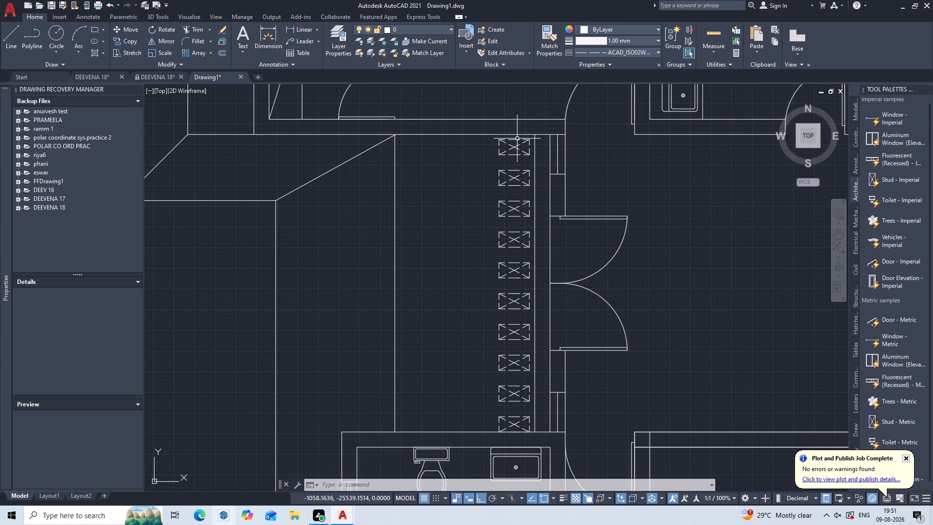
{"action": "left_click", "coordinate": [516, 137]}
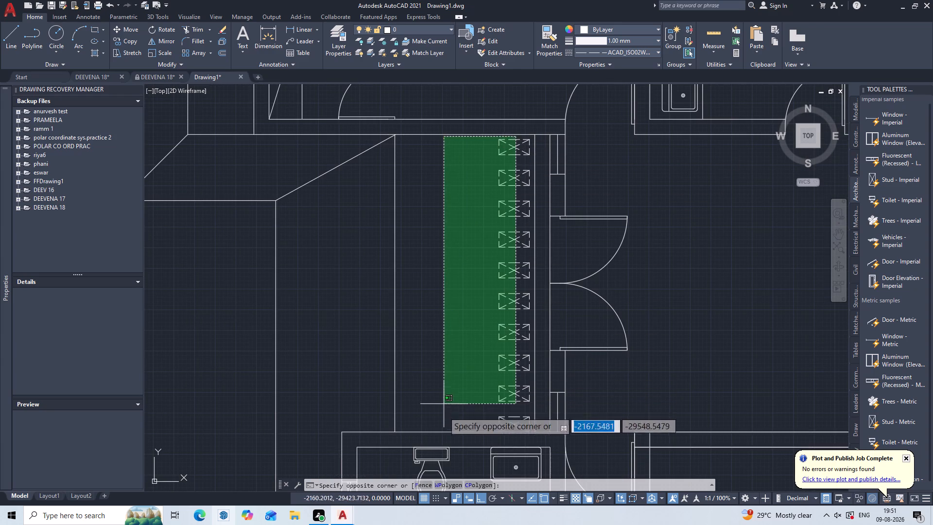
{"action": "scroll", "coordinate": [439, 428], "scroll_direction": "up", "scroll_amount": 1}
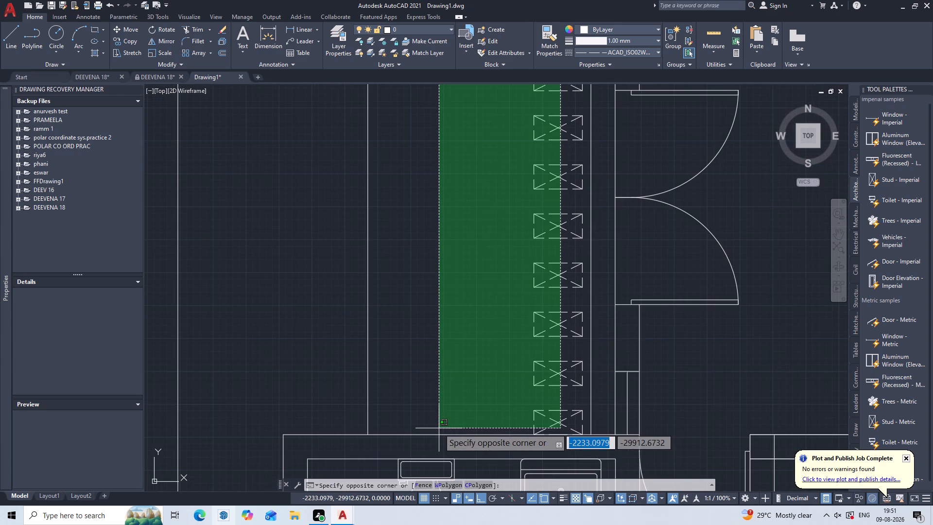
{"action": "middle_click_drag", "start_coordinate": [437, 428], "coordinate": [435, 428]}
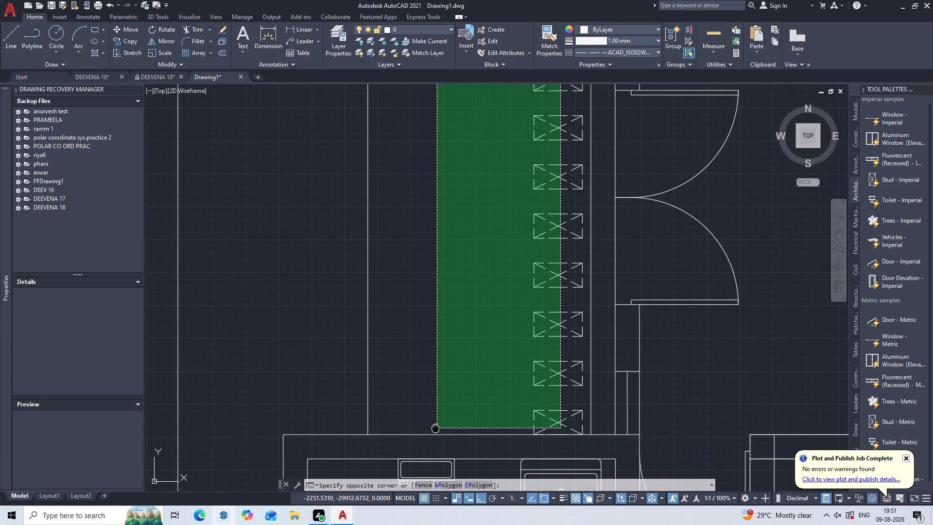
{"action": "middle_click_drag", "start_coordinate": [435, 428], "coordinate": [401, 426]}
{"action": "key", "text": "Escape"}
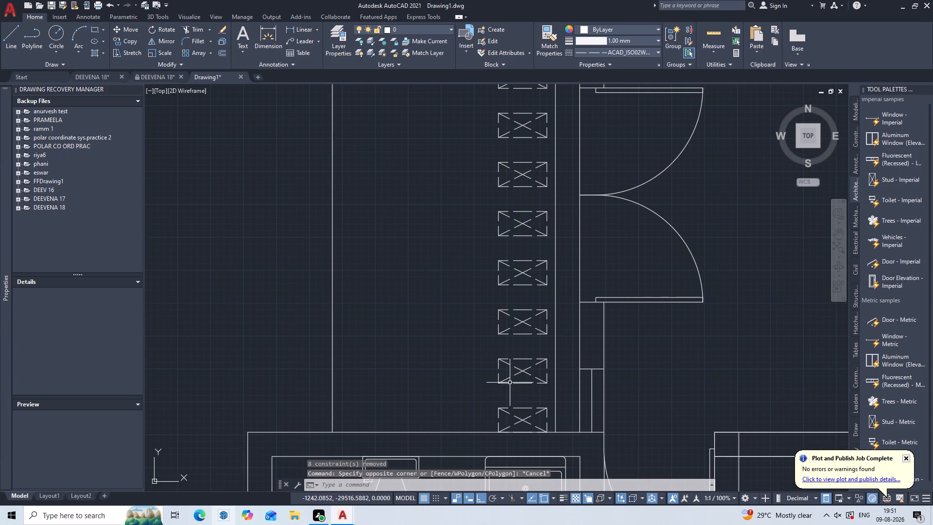
Copy all ten crossed dashed rectangles along the connecting wall about 853 straight to the left, forming a second parallel row.
{"action": "scroll", "coordinate": [496, 403], "scroll_direction": "down", "scroll_amount": 1}
{"action": "scroll", "coordinate": [531, 137], "scroll_direction": "up", "scroll_amount": 3}
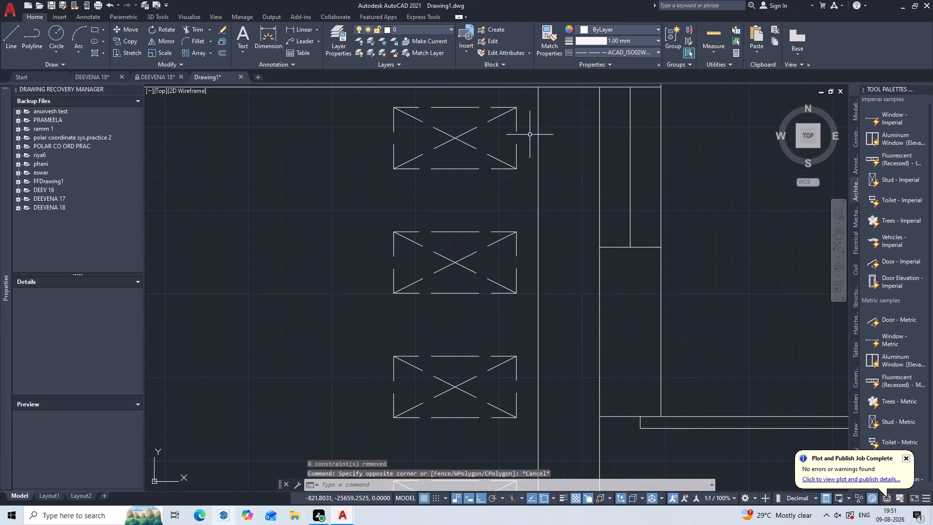
{"action": "double_click", "coordinate": [530, 94]}
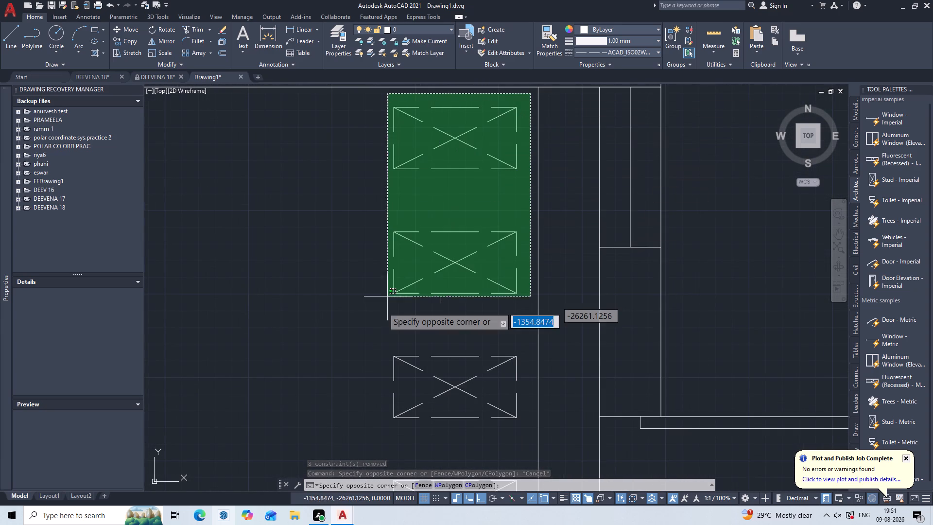
{"action": "scroll", "coordinate": [381, 309], "scroll_direction": "down", "scroll_amount": 2}
{"action": "middle_click_drag", "start_coordinate": [381, 309], "coordinate": [483, 144]}
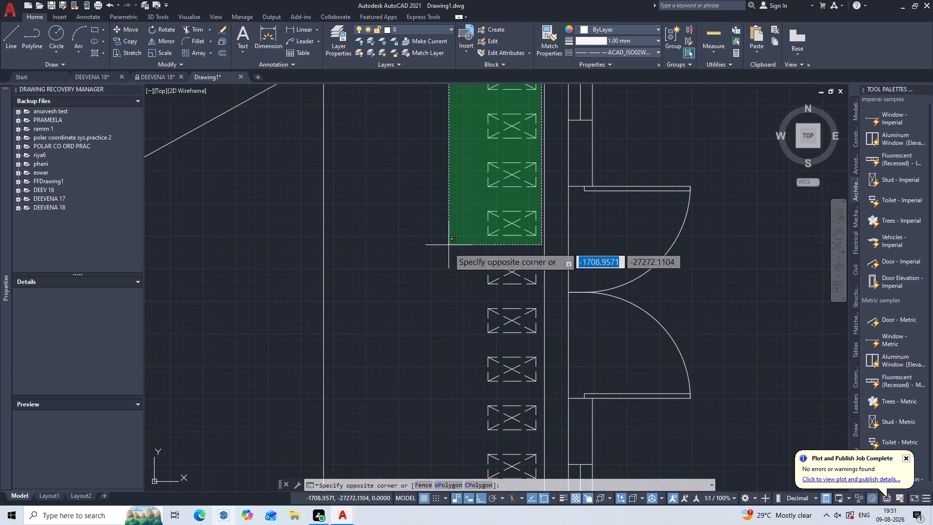
{"action": "middle_click_drag", "start_coordinate": [433, 374], "coordinate": [434, 199]}
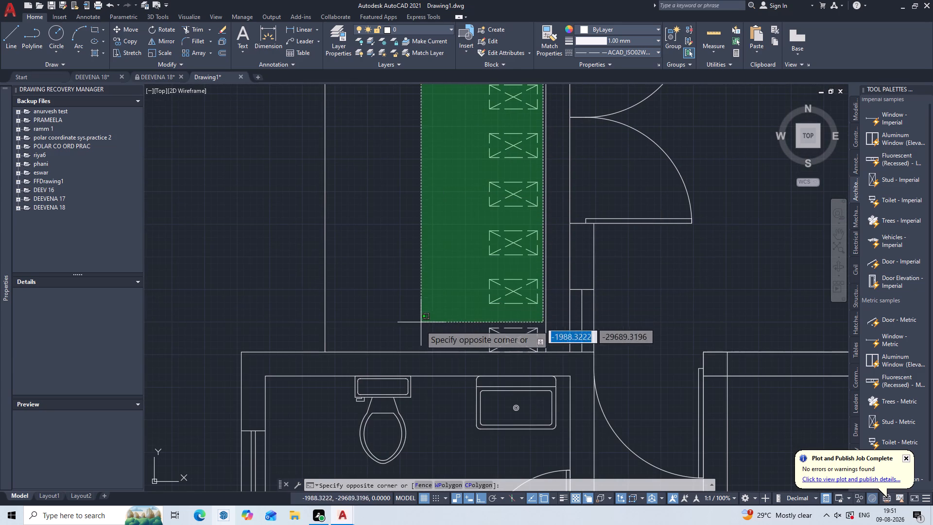
{"action": "scroll", "coordinate": [408, 341], "scroll_direction": "up", "scroll_amount": 1}
{"action": "middle_click_drag", "start_coordinate": [408, 341], "coordinate": [391, 309]}
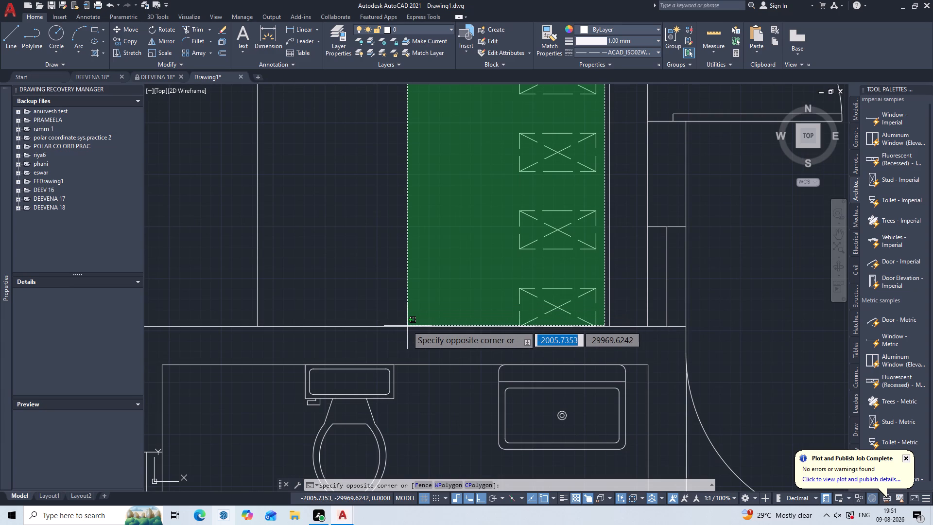
{"action": "double_click", "coordinate": [403, 321]}
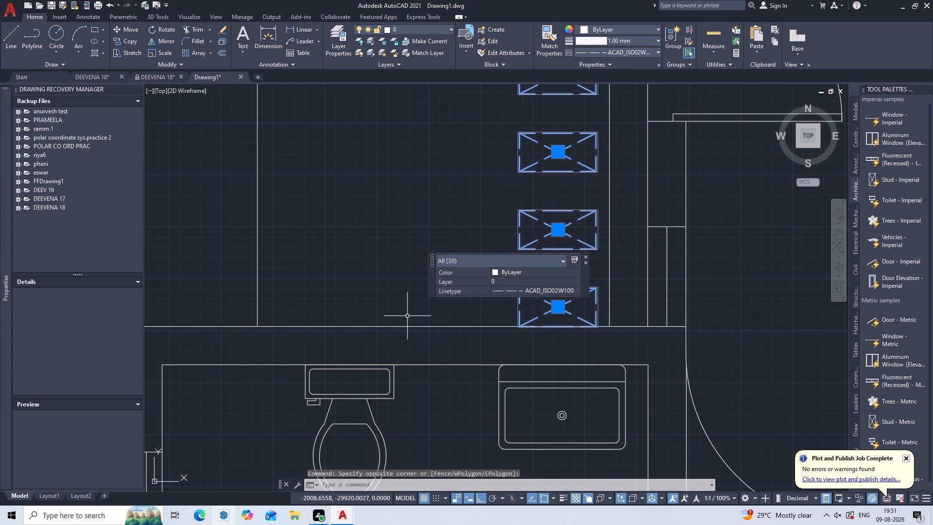
{"action": "type", "text": "CO"}
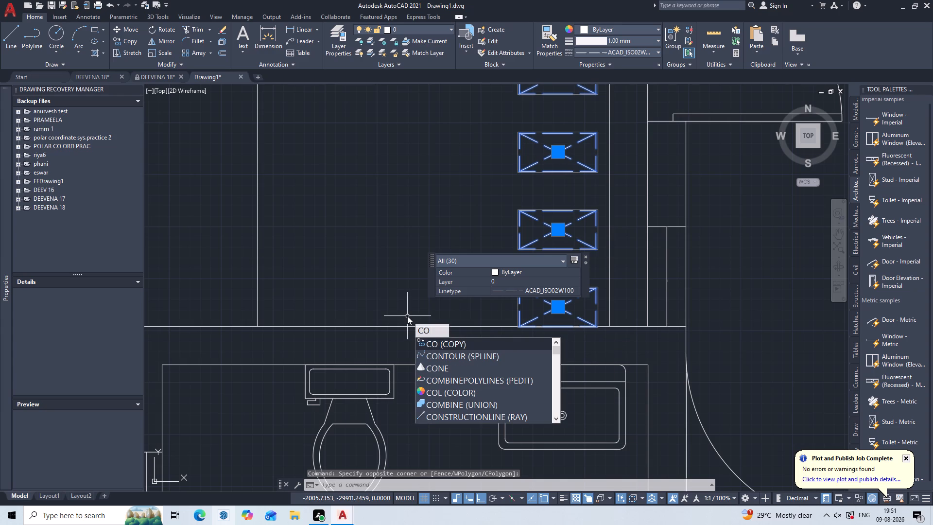
{"action": "key", "text": "p"}
{"action": "key", "text": "Return"}
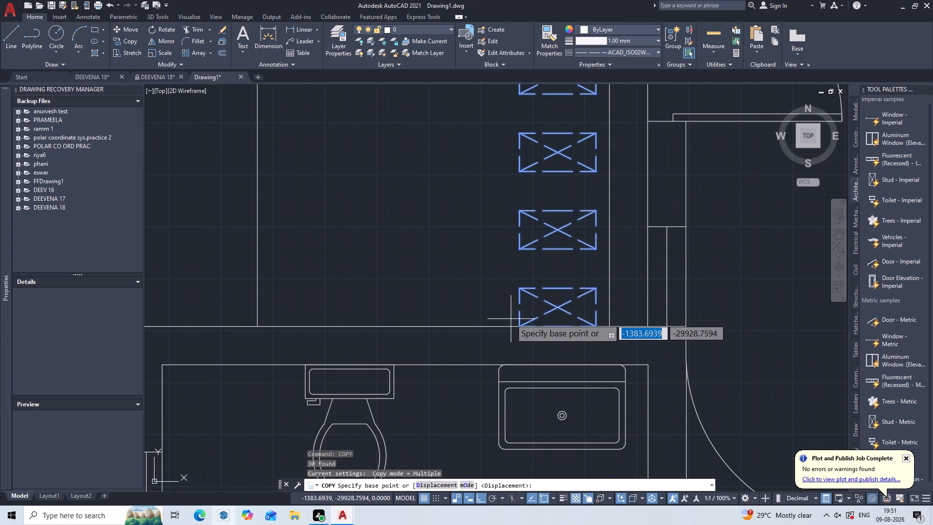
{"action": "left_click", "coordinate": [520, 288]}
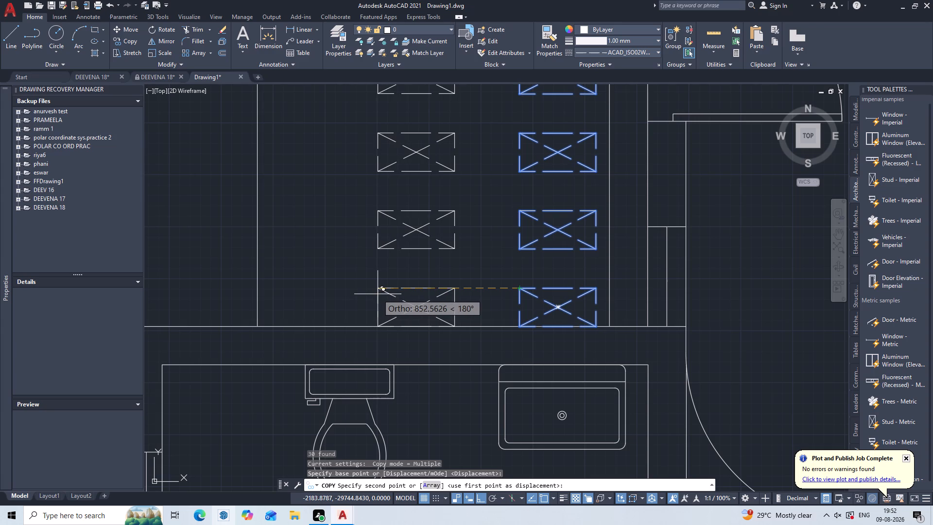
{"action": "double_click", "coordinate": [378, 294]}
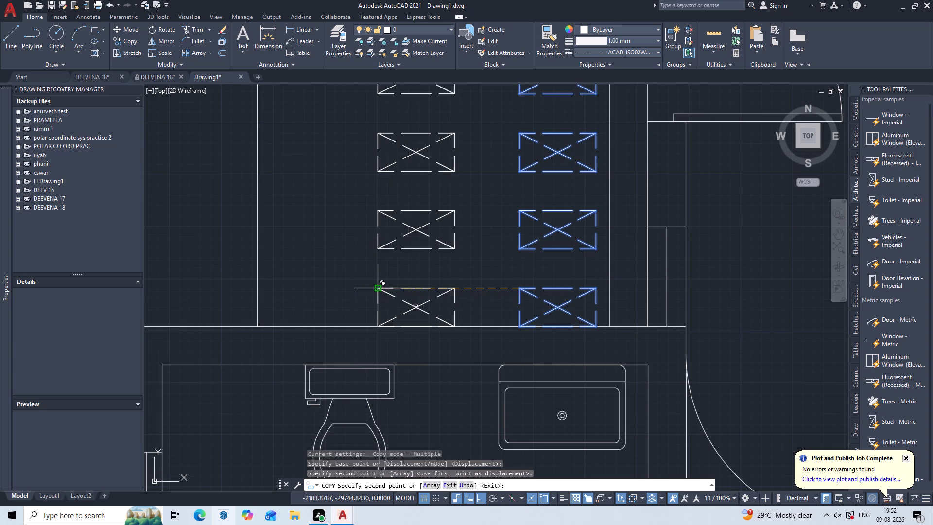
{"action": "key", "text": "Escape"}
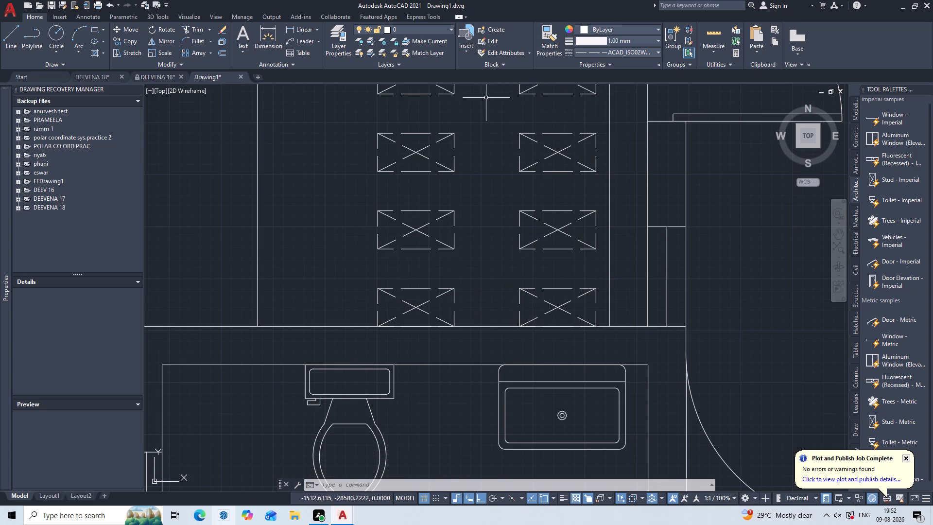
Draw a line 230 down from the second row's top-edge level, about 260 left of it, and continue left to the vertical line.
{"action": "scroll", "coordinate": [489, 151], "scroll_direction": "down", "scroll_amount": 2}
{"action": "middle_click_drag", "start_coordinate": [487, 164], "coordinate": [546, 388]}
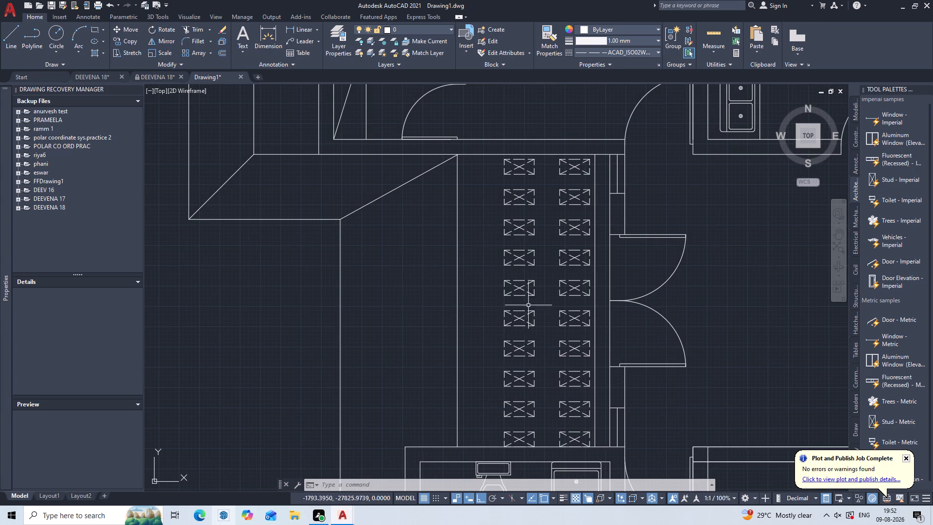
{"action": "middle_click_drag", "start_coordinate": [523, 198], "coordinate": [594, 225]}
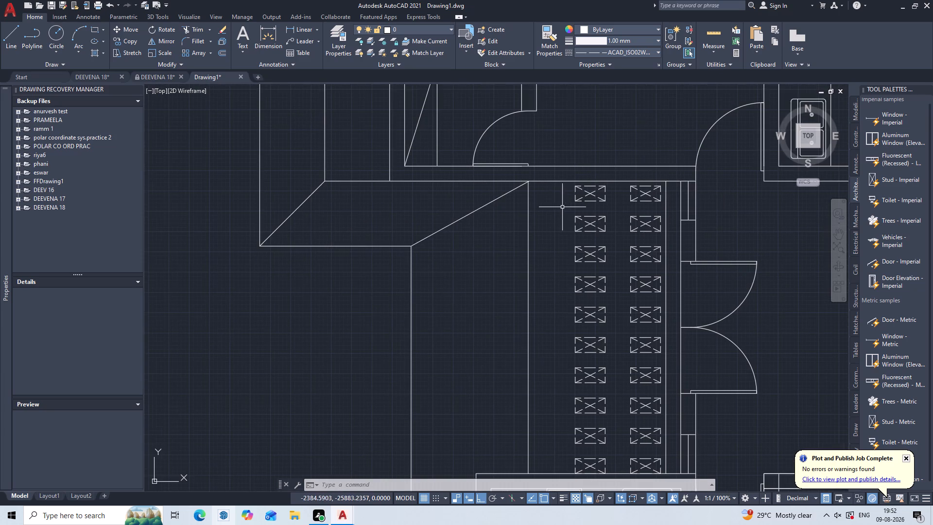
{"action": "scroll", "coordinate": [562, 201], "scroll_direction": "up", "scroll_amount": 2}
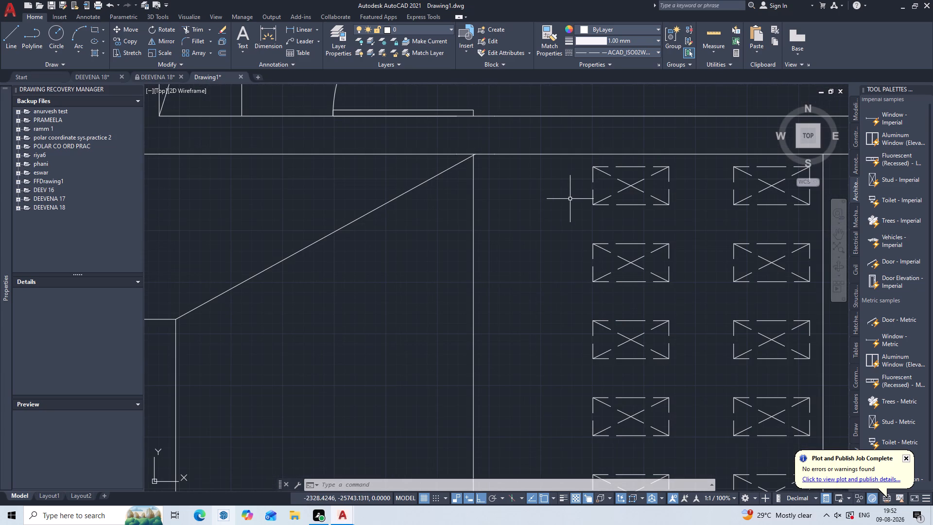
{"action": "key", "text": "l"}
{"action": "key", "text": "Return"}
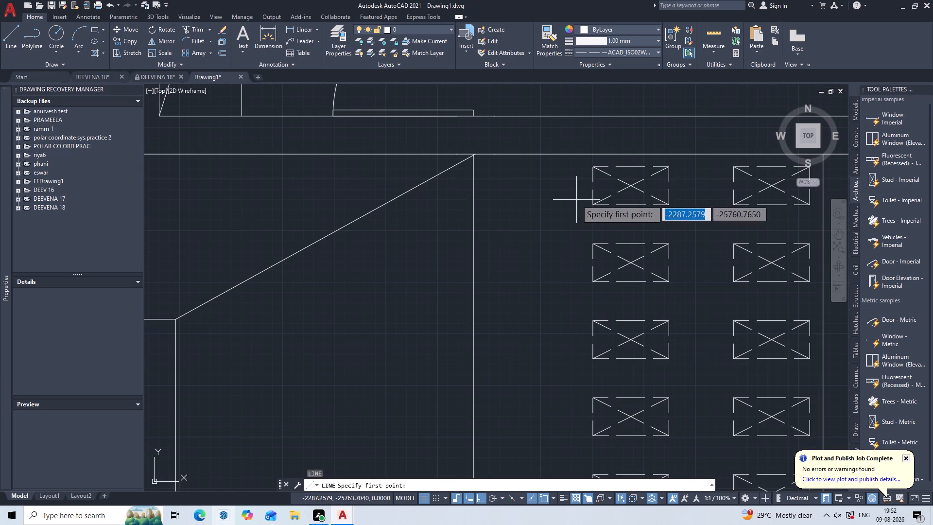
{"action": "double_click", "coordinate": [550, 169]}
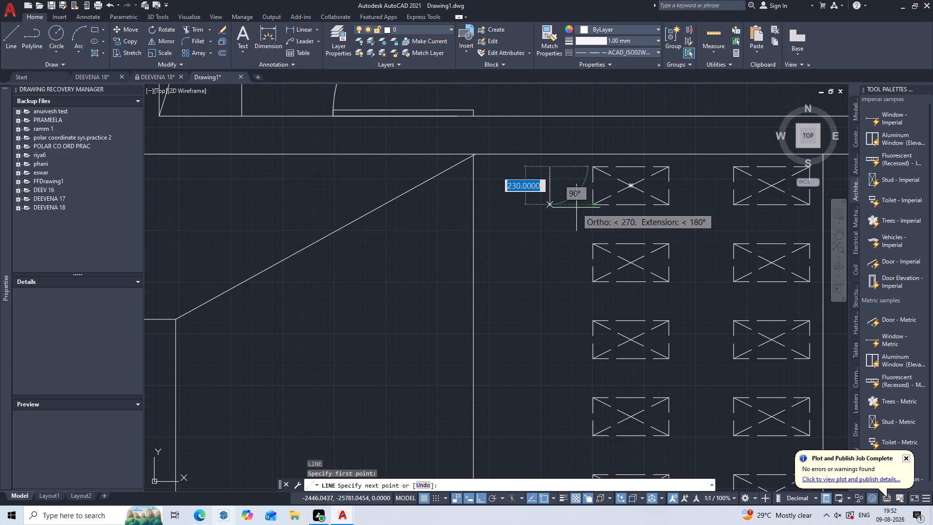
{"action": "type", "text": "12"}
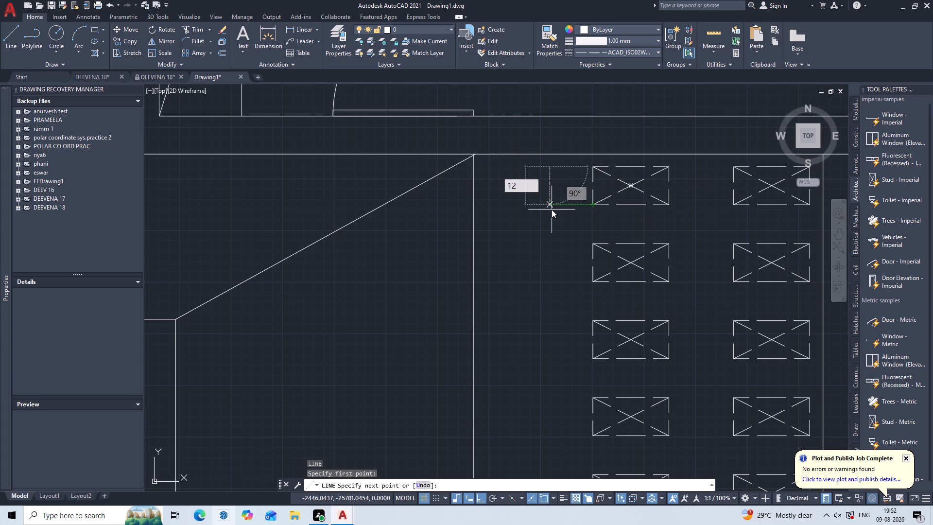
{"action": "key", "text": "BackSpace"}
{"action": "key", "text": "BackSpace"}
{"action": "type", "text": "230"}
{"action": "key", "text": "Return"}
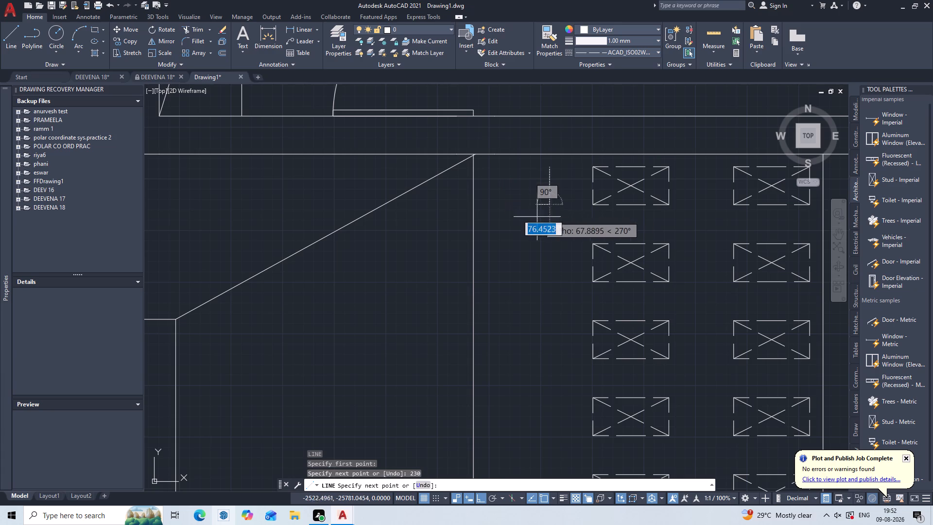
{"action": "left_click", "coordinate": [474, 209]}
{"action": "key", "text": "Escape"}
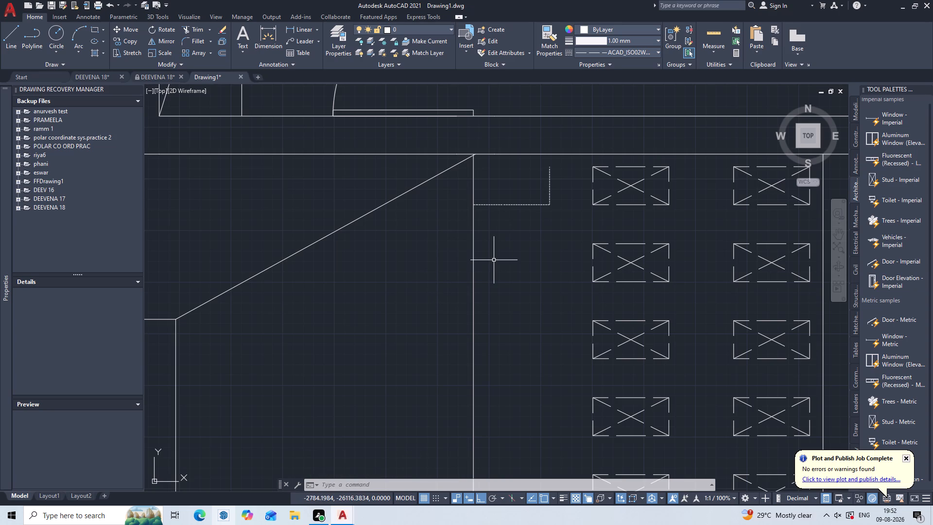
Offset the new horizontal line upward by 230 to form the top edge of the partial rectangle.
{"action": "key", "text": "o"}
{"action": "key", "text": "Return"}
{"action": "key", "text": "2"}
{"action": "key", "text": "3"}
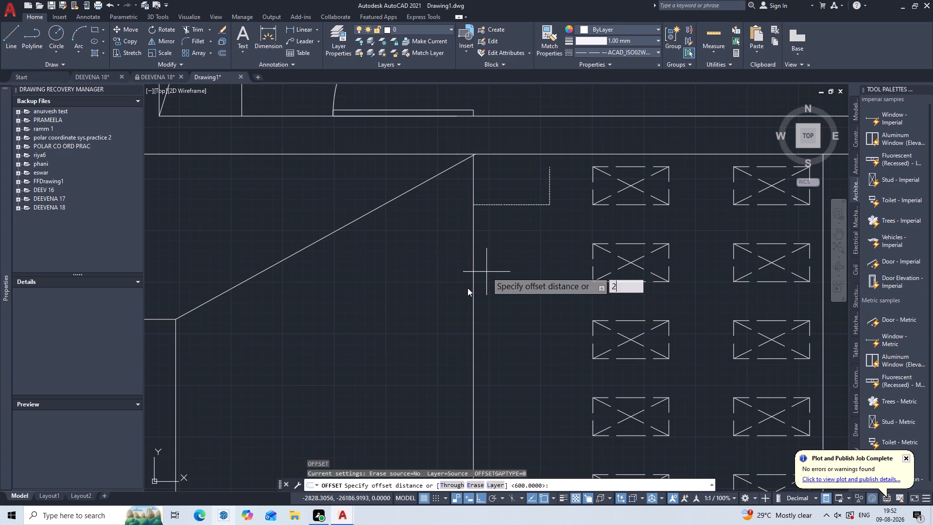
{"action": "key", "text": "0"}
{"action": "key", "text": "Return"}
{"action": "double_click", "coordinate": [515, 205]}
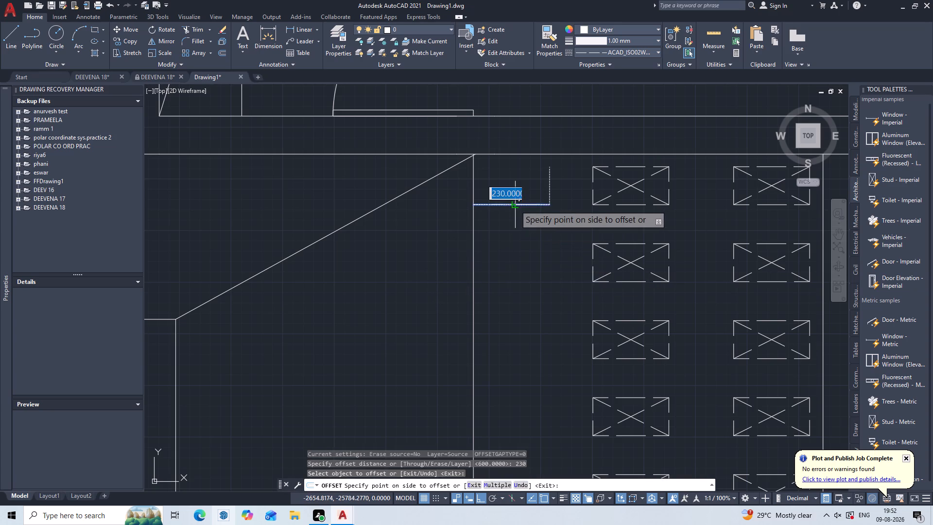
{"action": "left_click", "coordinate": [517, 191]}
{"action": "key", "text": "Escape"}
{"action": "key", "text": "Escape"}
{"action": "key", "text": "Escape"}
{"action": "key", "text": "Escape"}
{"action": "key", "text": "Escape"}
{"action": "key", "text": "Escape"}
{"action": "key", "text": "Escape"}
{"action": "key", "text": "Escape"}
{"action": "key", "text": "Escape"}
{"action": "key", "text": "Escape"}
{"action": "key", "text": "Escape"}
{"action": "key", "text": "Escape"}
{"action": "key", "text": "Escape"}
{"action": "key", "text": "Escape"}
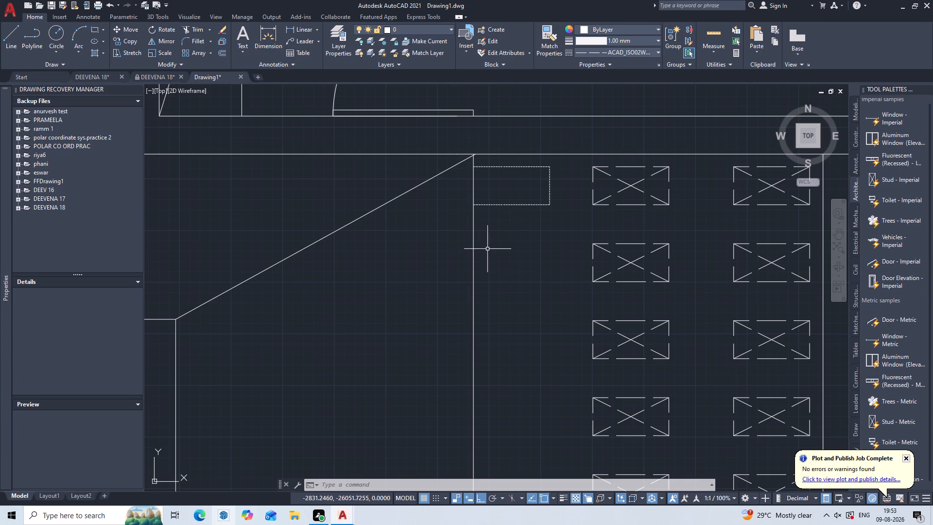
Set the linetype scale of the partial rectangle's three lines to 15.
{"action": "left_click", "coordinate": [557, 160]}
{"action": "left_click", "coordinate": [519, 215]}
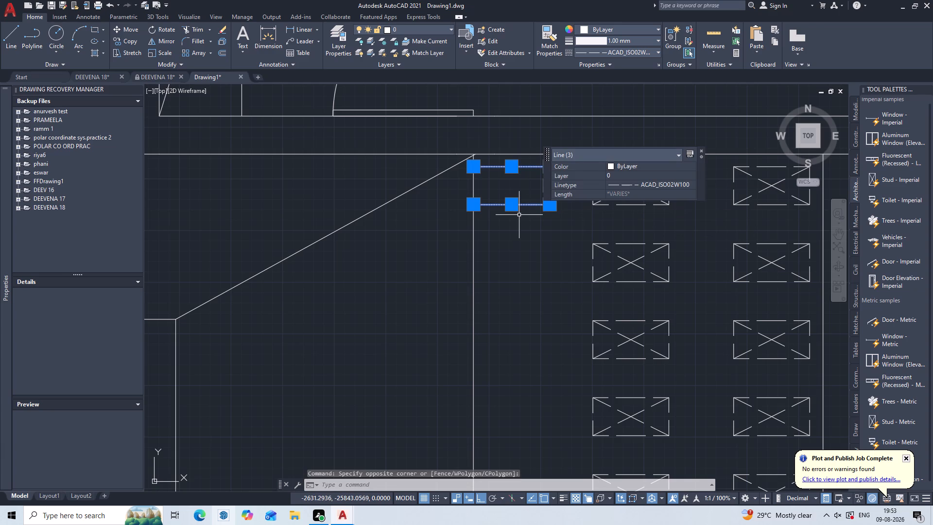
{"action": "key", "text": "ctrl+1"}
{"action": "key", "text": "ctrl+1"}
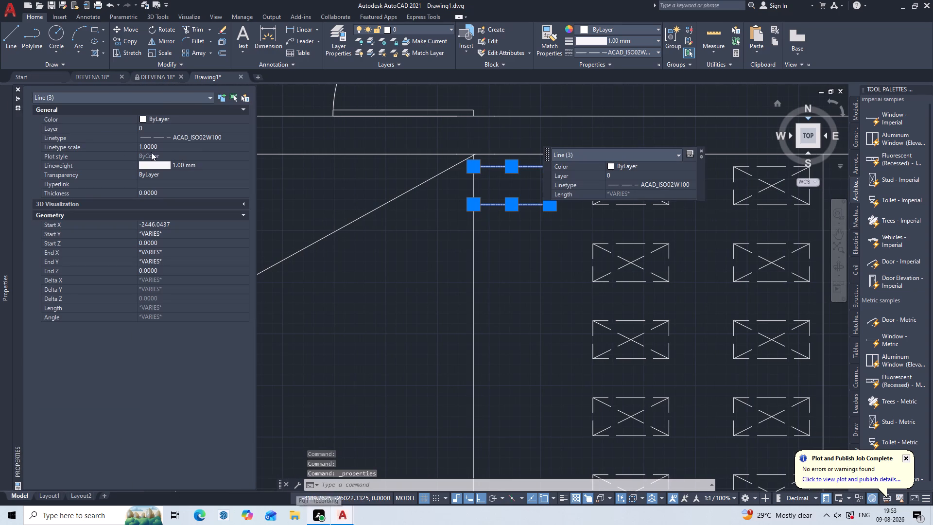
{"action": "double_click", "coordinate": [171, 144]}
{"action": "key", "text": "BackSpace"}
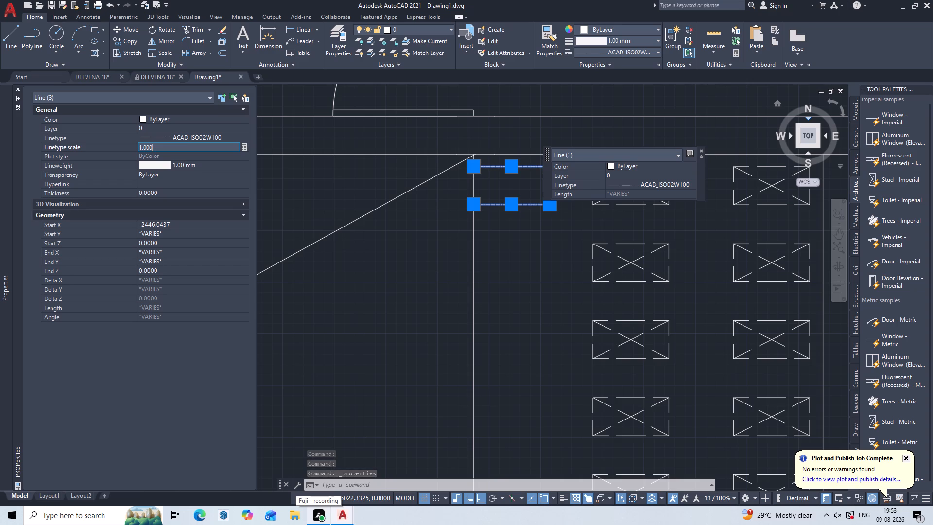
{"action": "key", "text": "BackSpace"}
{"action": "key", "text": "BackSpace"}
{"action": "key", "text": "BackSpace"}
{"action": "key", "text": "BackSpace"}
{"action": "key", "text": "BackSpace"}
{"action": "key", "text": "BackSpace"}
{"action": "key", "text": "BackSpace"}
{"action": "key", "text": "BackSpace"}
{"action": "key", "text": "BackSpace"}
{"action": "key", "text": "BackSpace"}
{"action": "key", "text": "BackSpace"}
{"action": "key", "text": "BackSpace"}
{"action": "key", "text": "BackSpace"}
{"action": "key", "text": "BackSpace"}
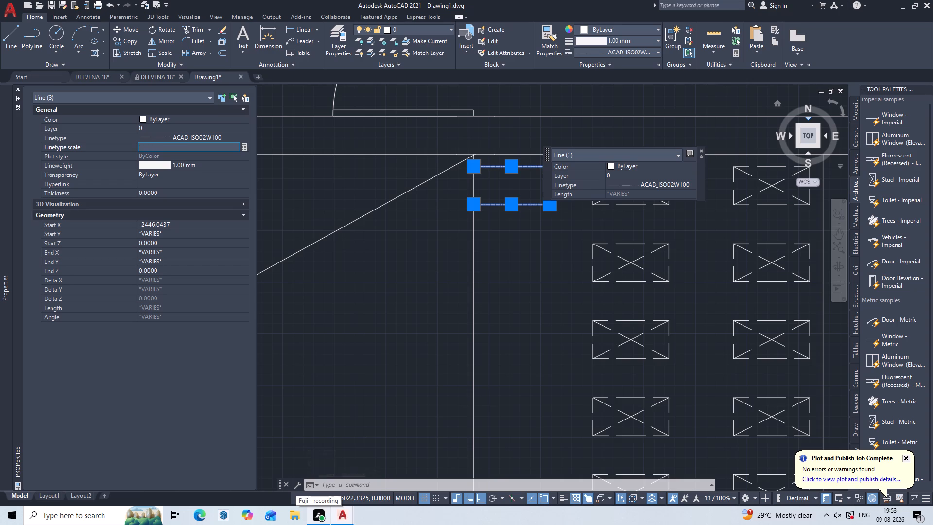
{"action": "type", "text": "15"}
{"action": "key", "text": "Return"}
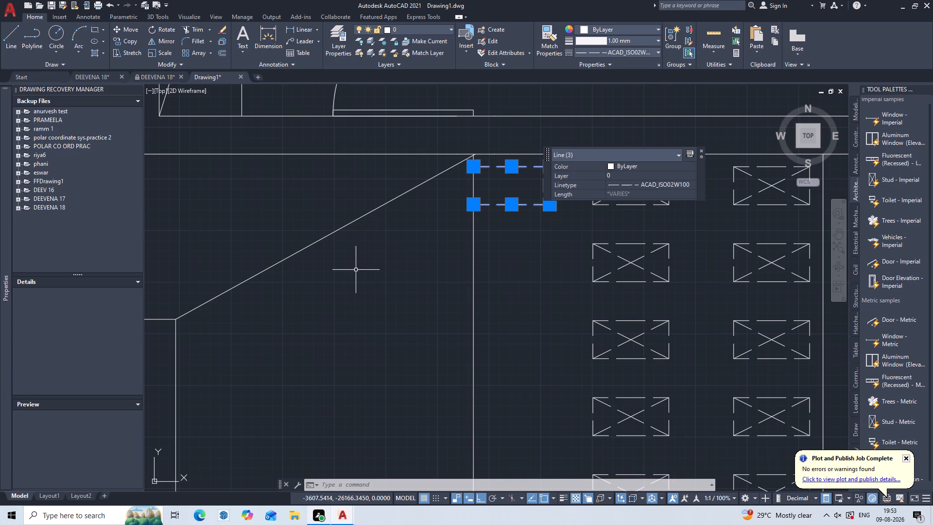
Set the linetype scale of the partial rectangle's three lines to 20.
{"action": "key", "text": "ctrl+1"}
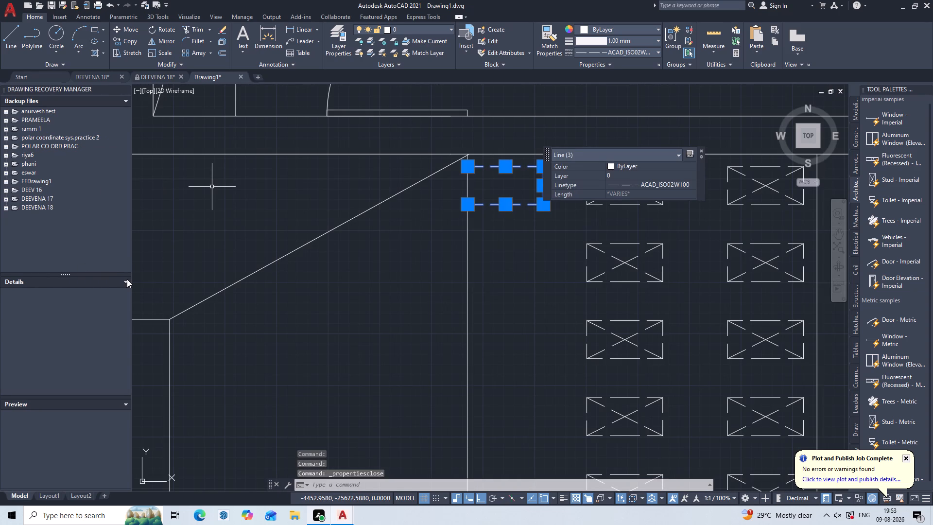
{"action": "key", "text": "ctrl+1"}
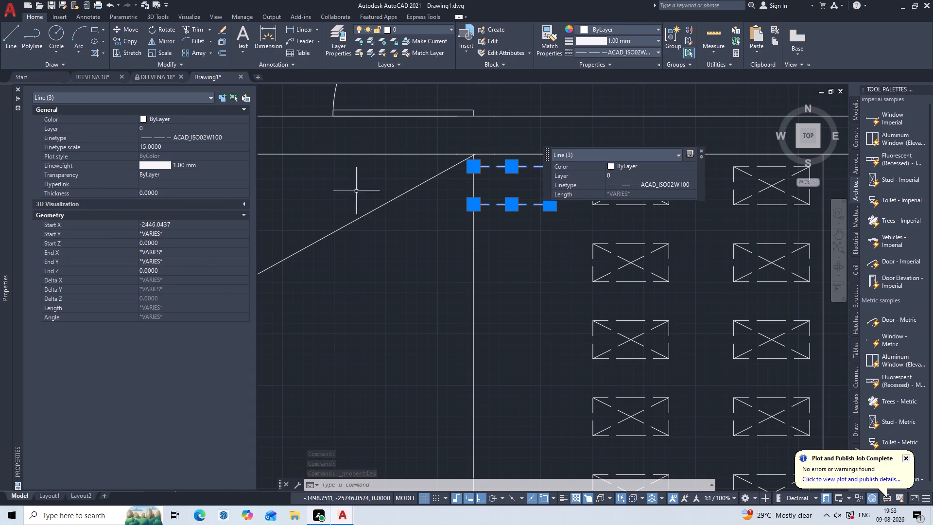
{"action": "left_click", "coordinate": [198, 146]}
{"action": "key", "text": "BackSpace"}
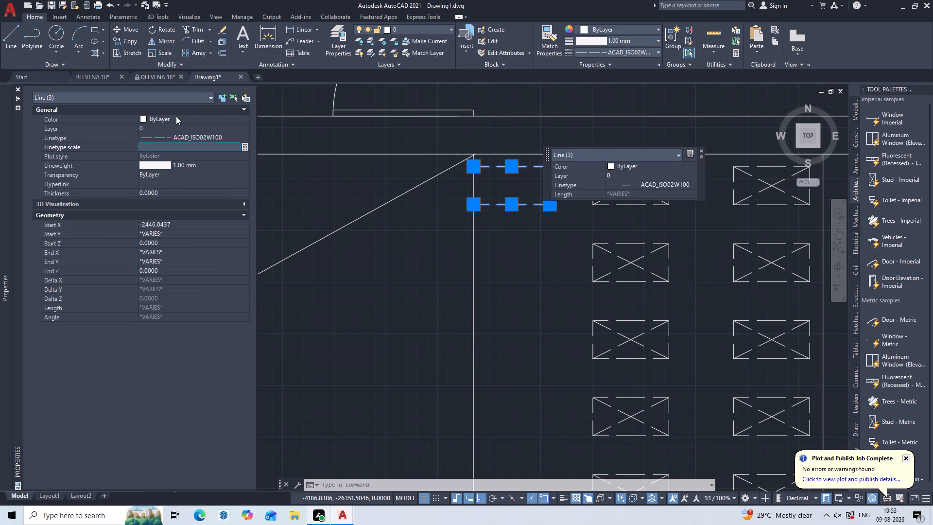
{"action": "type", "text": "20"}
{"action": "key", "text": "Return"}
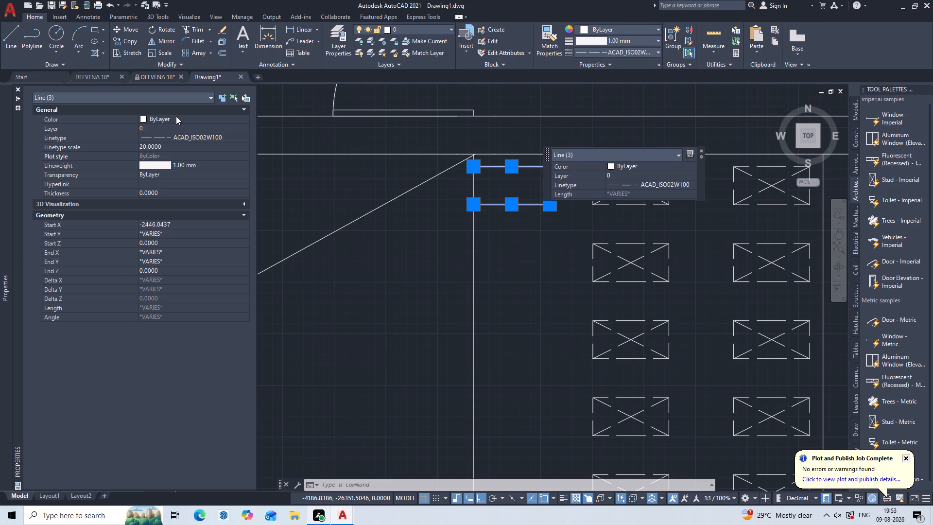
Set the linetype scale of the partial rectangle's three lines to 18 and clear the selection.
{"action": "double_click", "coordinate": [189, 147]}
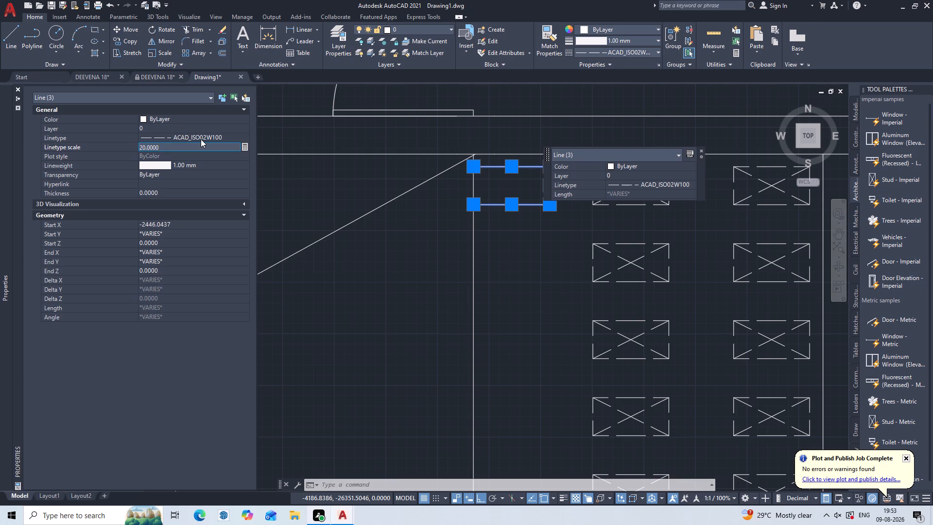
{"action": "key", "text": "BackSpace"}
{"action": "key", "text": "BackSpace"}
{"action": "key", "text": "BackSpace"}
{"action": "key", "text": "BackSpace"}
{"action": "key", "text": "BackSpace"}
{"action": "key", "text": "BackSpace"}
{"action": "key", "text": "BackSpace"}
{"action": "key", "text": "BackSpace"}
{"action": "key", "text": "BackSpace"}
{"action": "key", "text": "BackSpace"}
{"action": "key", "text": "BackSpace"}
{"action": "key", "text": "BackSpace"}
{"action": "type", "text": "18"}
{"action": "key", "text": "Return"}
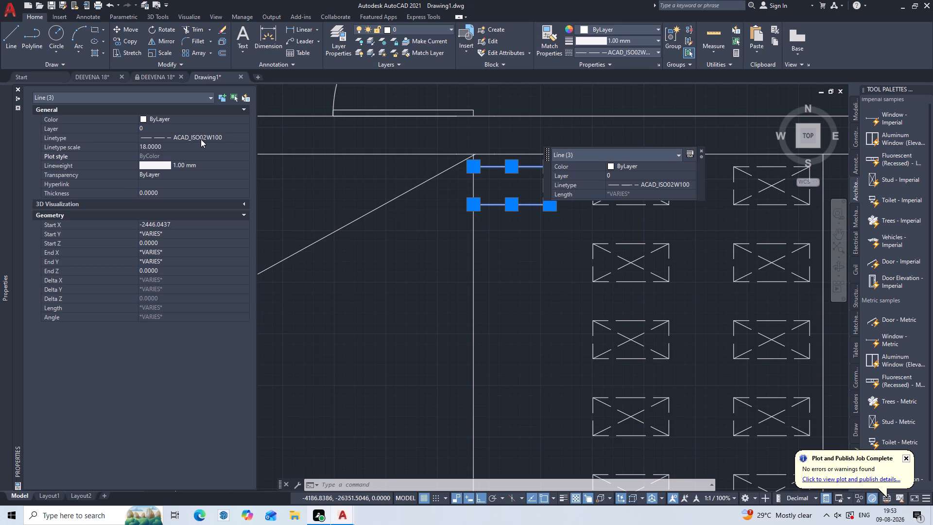
{"action": "key", "text": "Escape"}
{"action": "key", "text": "Escape"}
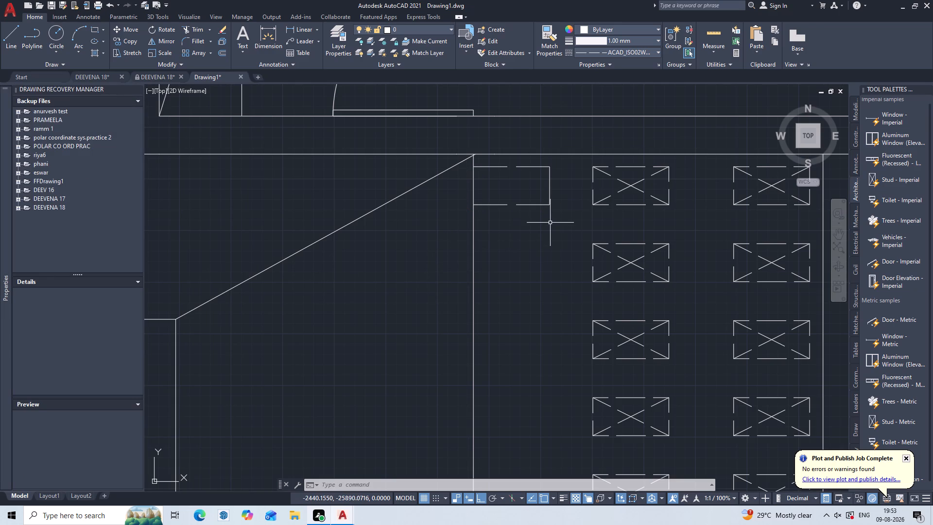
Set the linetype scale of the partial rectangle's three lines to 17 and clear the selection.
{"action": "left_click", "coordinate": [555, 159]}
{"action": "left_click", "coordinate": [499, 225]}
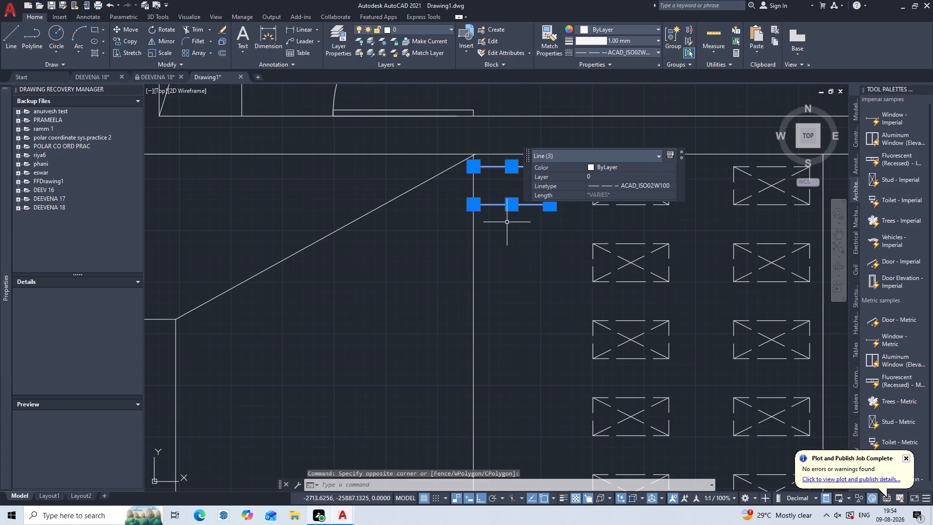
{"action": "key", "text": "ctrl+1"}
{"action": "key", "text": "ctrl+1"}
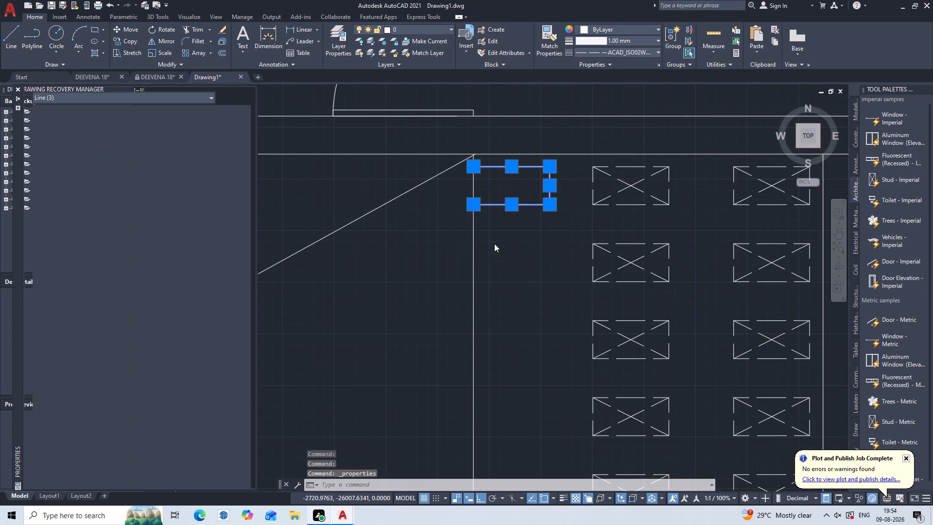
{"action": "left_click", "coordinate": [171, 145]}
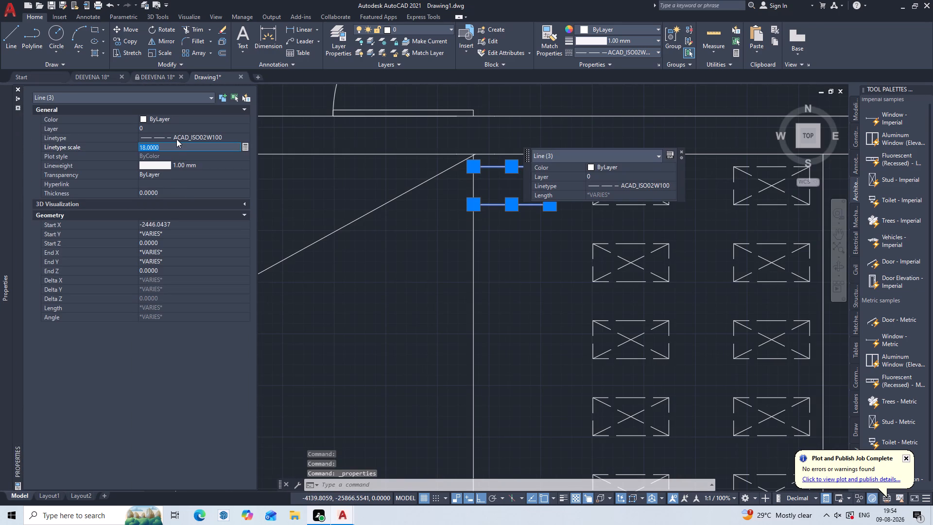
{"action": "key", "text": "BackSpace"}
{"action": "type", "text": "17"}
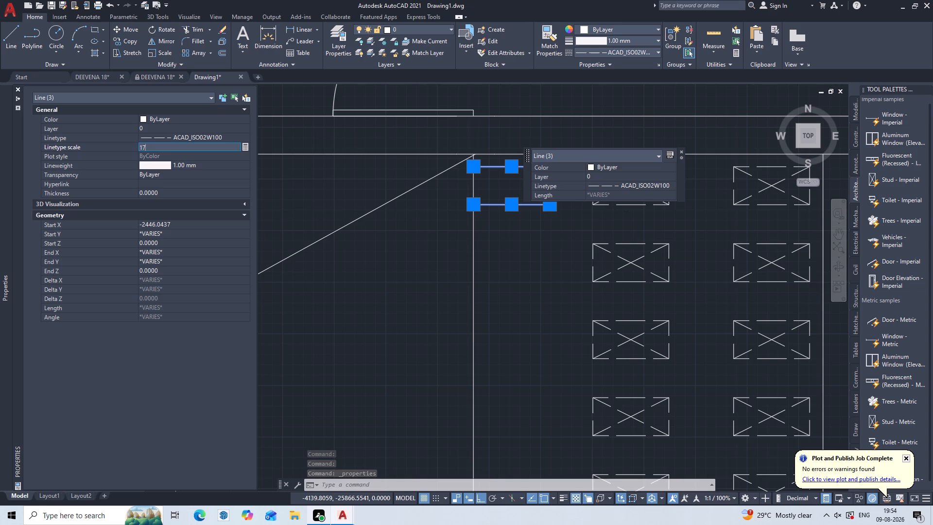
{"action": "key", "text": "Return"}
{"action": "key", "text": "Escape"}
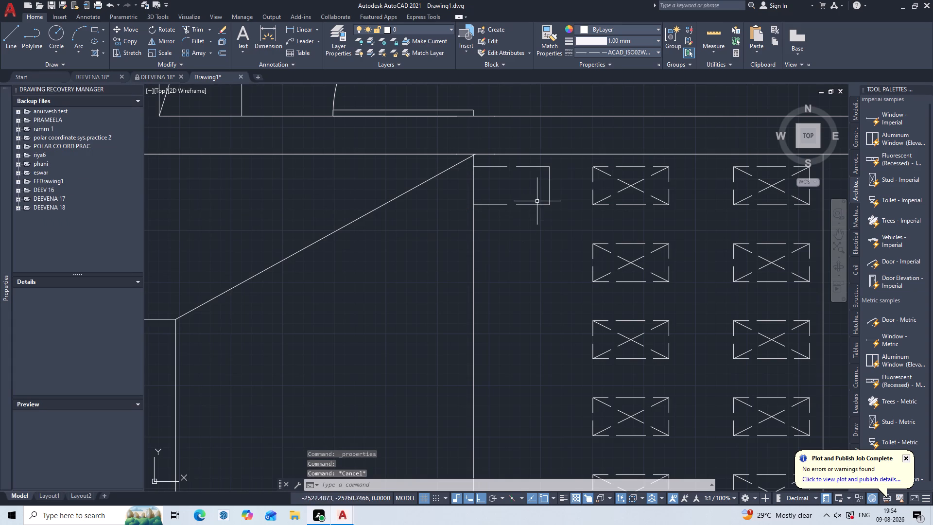
Set the linetype scale of the partial rectangle's three lines to 15 and clear the selection.
{"action": "scroll", "coordinate": [530, 219], "scroll_direction": "down", "scroll_amount": 1}
{"action": "middle_click_drag", "start_coordinate": [523, 225], "coordinate": [484, 196]}
{"action": "right_click", "coordinate": [523, 225]}
{"action": "right_click", "coordinate": [494, 204]}
{"action": "right_click", "coordinate": [493, 203]}
{"action": "scroll", "coordinate": [497, 173], "scroll_direction": "up", "scroll_amount": 1}
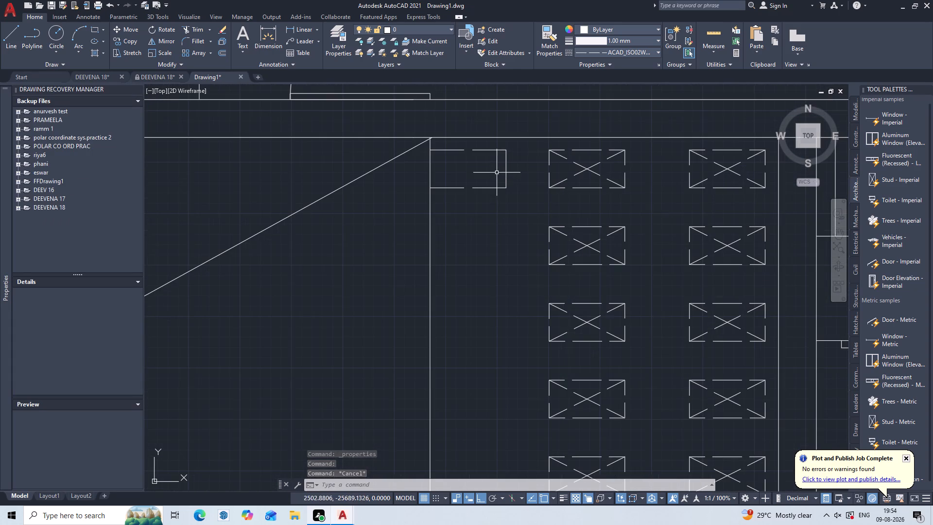
{"action": "left_click", "coordinate": [515, 146]}
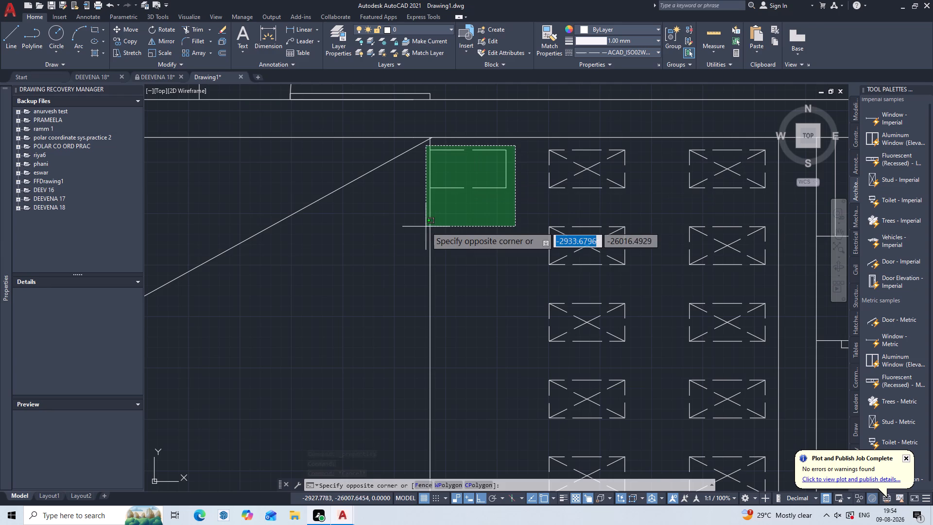
{"action": "double_click", "coordinate": [436, 232]}
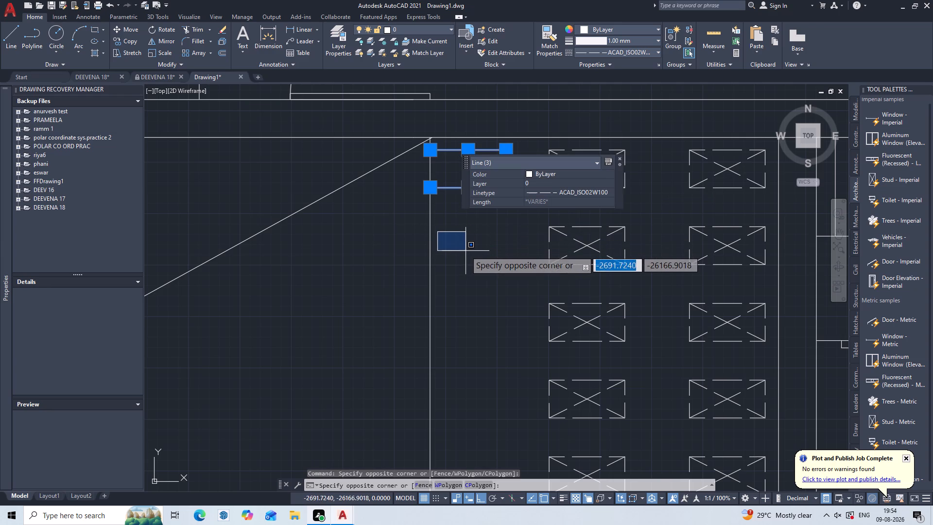
{"action": "key", "text": "Escape"}
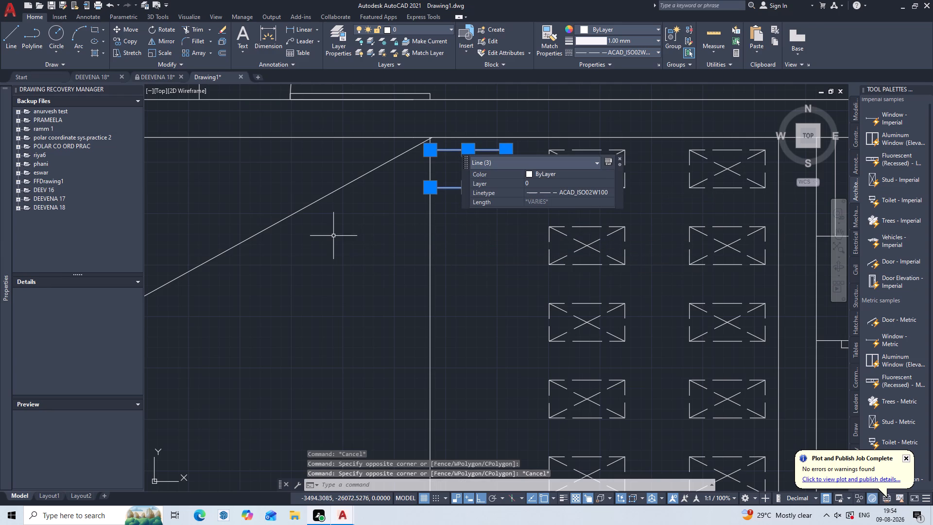
{"action": "key", "text": "ctrl+1"}
{"action": "key", "text": "ctrl+1"}
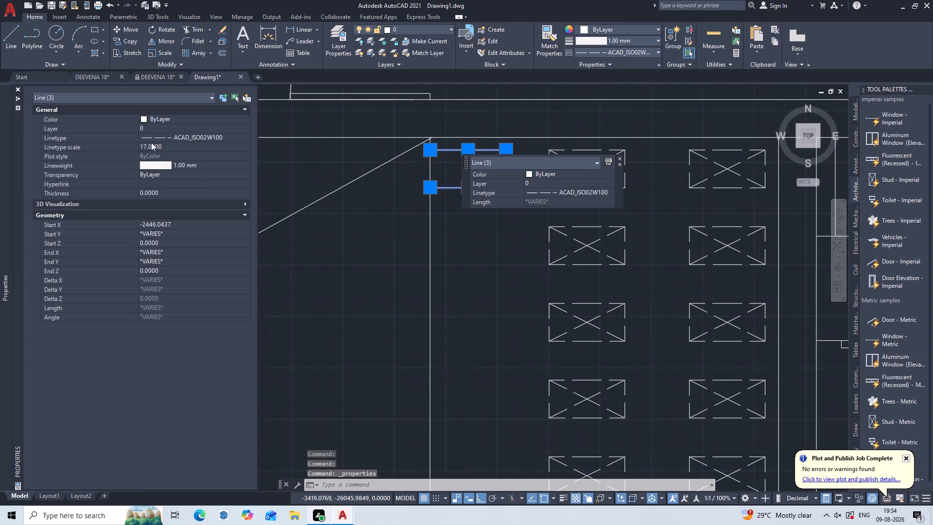
{"action": "left_click", "coordinate": [180, 145]}
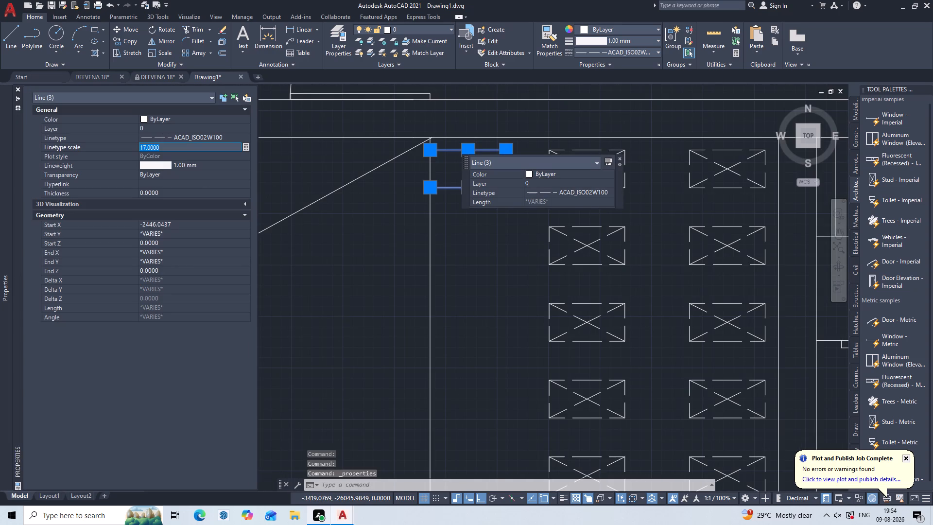
{"action": "key", "text": "BackSpace"}
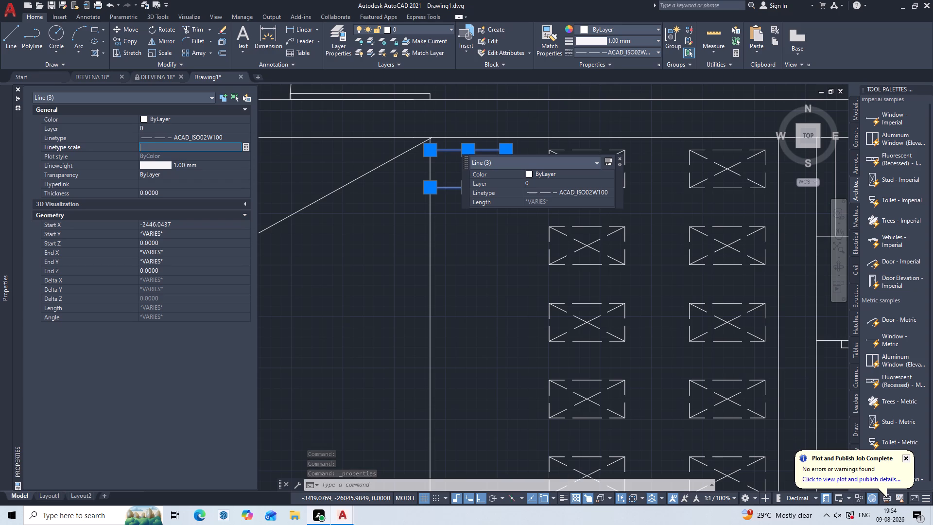
{"action": "type", "text": "15"}
{"action": "key", "text": "Return"}
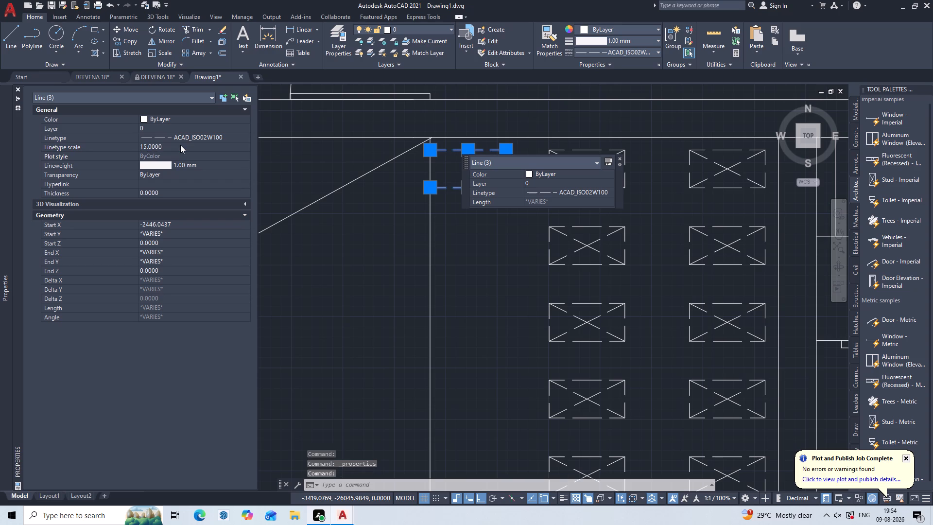
{"action": "key", "text": "Escape"}
{"action": "key", "text": "Escape"}
{"action": "key", "text": "Escape"}
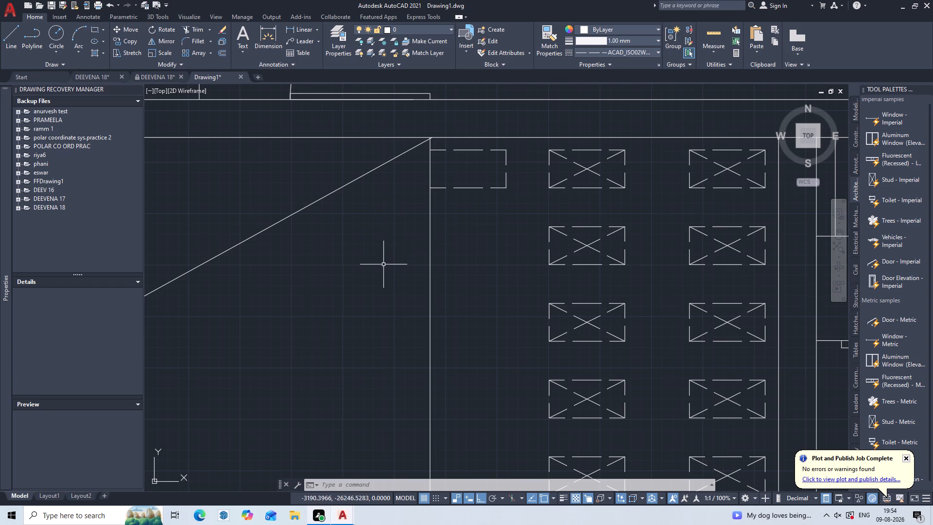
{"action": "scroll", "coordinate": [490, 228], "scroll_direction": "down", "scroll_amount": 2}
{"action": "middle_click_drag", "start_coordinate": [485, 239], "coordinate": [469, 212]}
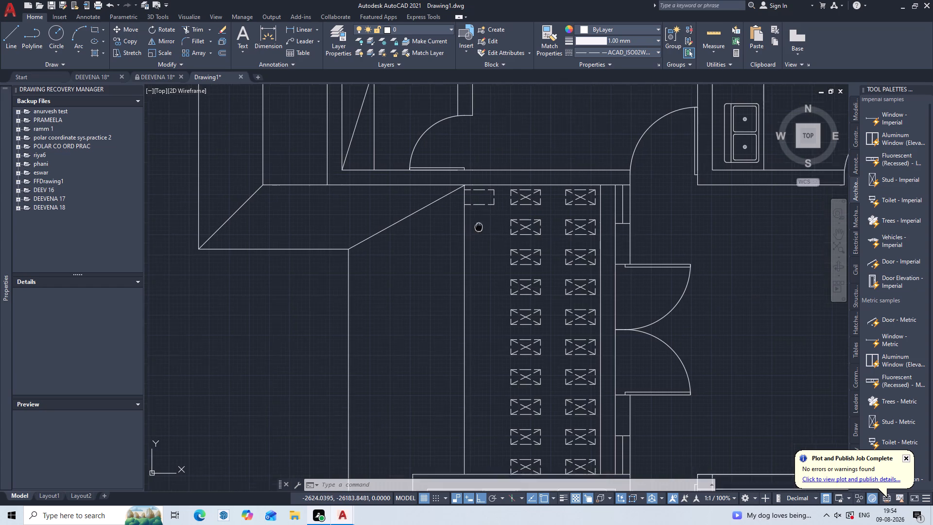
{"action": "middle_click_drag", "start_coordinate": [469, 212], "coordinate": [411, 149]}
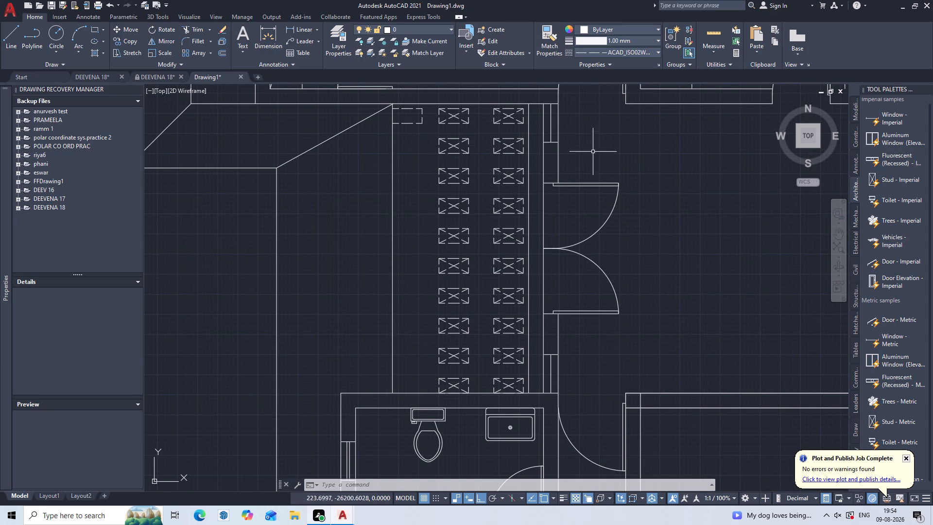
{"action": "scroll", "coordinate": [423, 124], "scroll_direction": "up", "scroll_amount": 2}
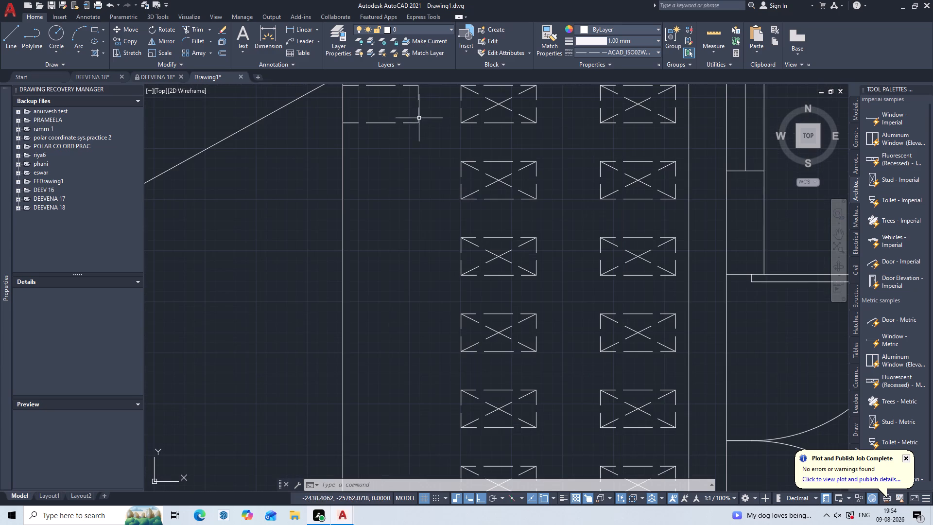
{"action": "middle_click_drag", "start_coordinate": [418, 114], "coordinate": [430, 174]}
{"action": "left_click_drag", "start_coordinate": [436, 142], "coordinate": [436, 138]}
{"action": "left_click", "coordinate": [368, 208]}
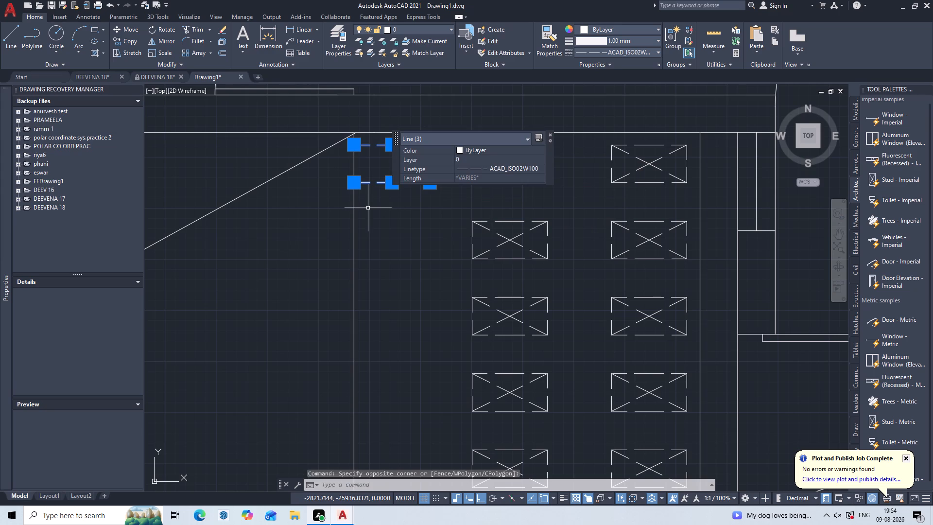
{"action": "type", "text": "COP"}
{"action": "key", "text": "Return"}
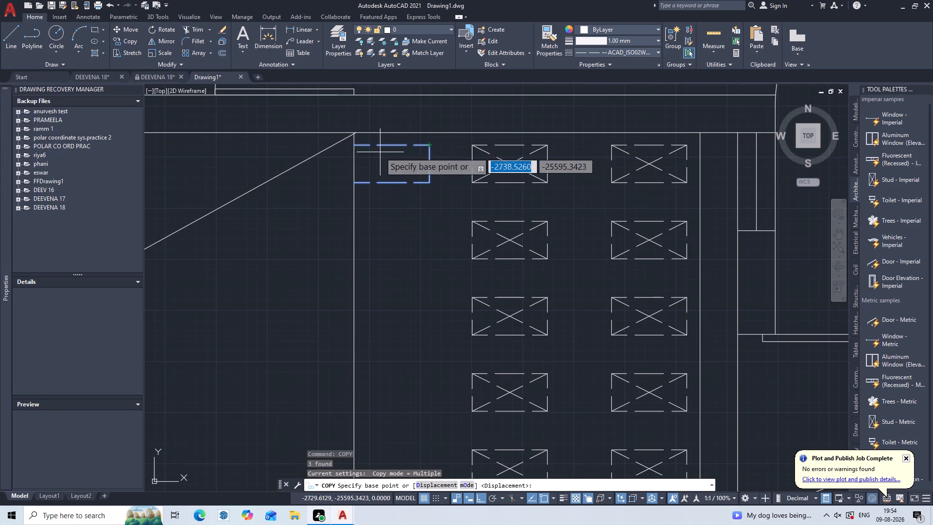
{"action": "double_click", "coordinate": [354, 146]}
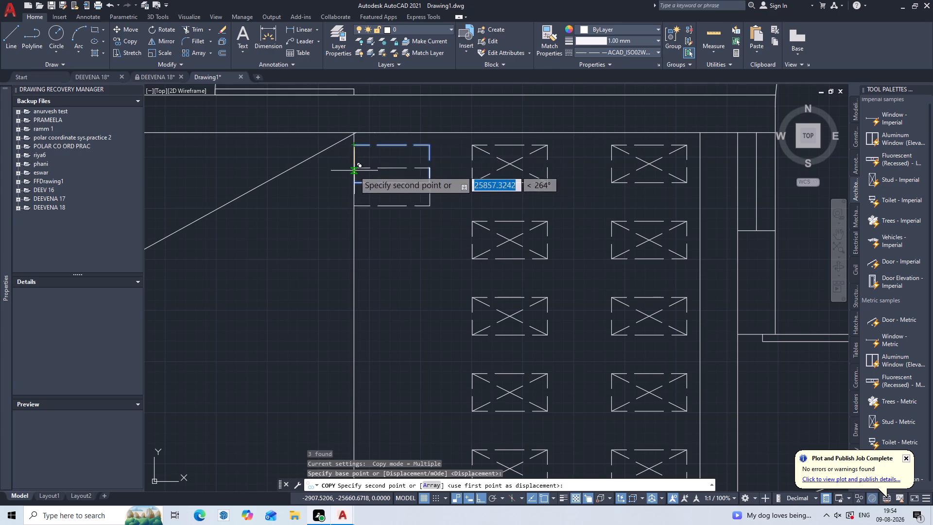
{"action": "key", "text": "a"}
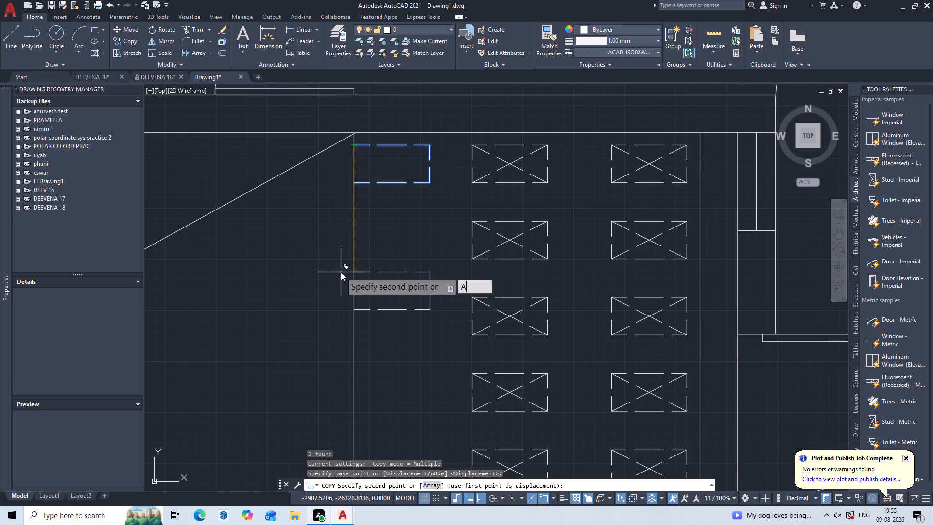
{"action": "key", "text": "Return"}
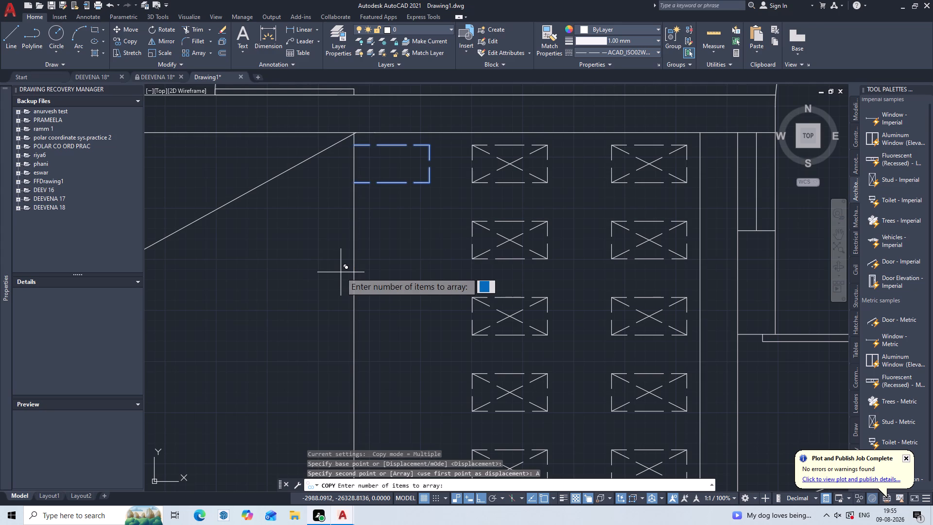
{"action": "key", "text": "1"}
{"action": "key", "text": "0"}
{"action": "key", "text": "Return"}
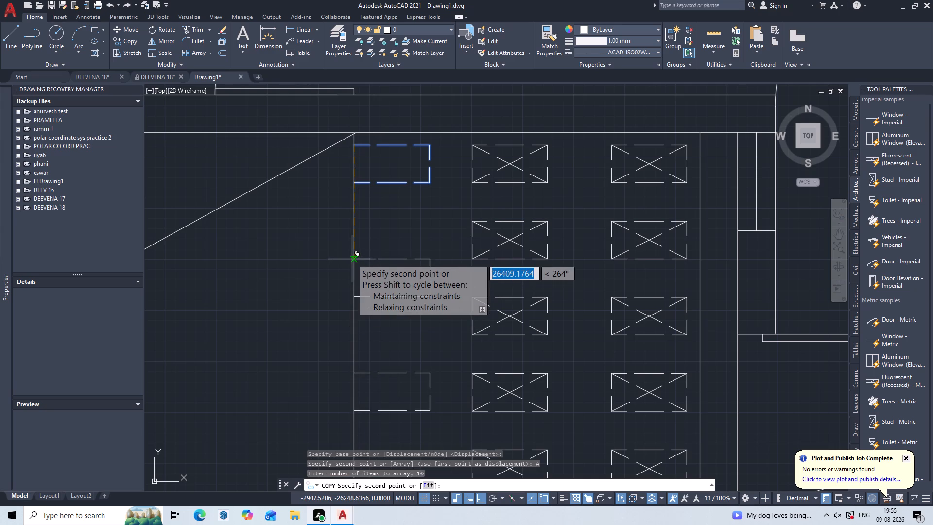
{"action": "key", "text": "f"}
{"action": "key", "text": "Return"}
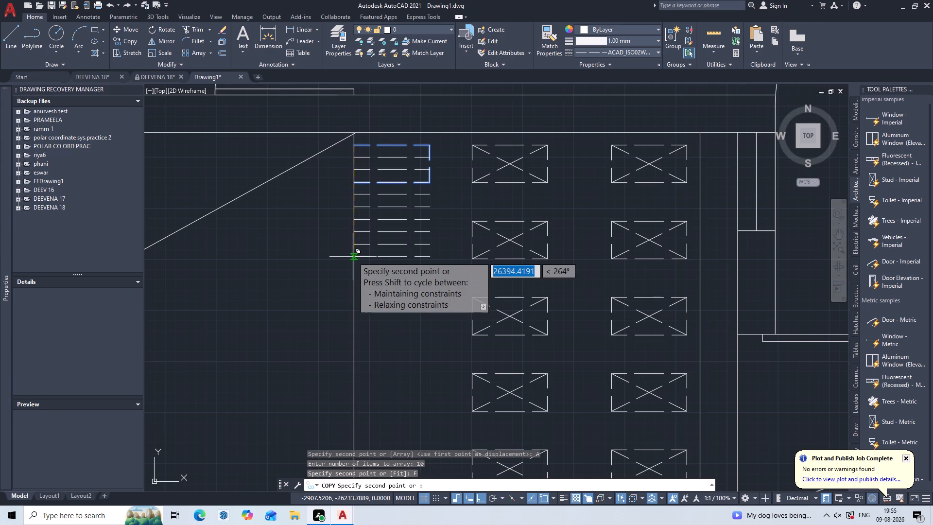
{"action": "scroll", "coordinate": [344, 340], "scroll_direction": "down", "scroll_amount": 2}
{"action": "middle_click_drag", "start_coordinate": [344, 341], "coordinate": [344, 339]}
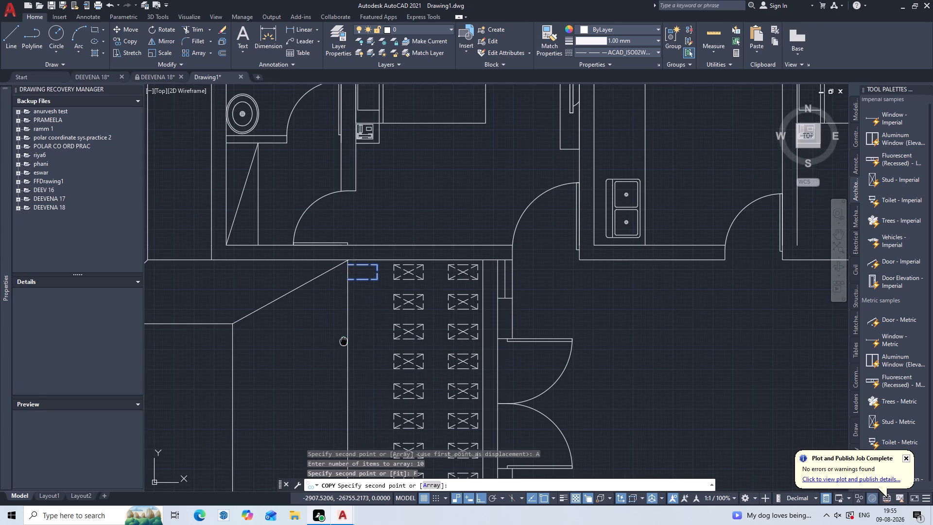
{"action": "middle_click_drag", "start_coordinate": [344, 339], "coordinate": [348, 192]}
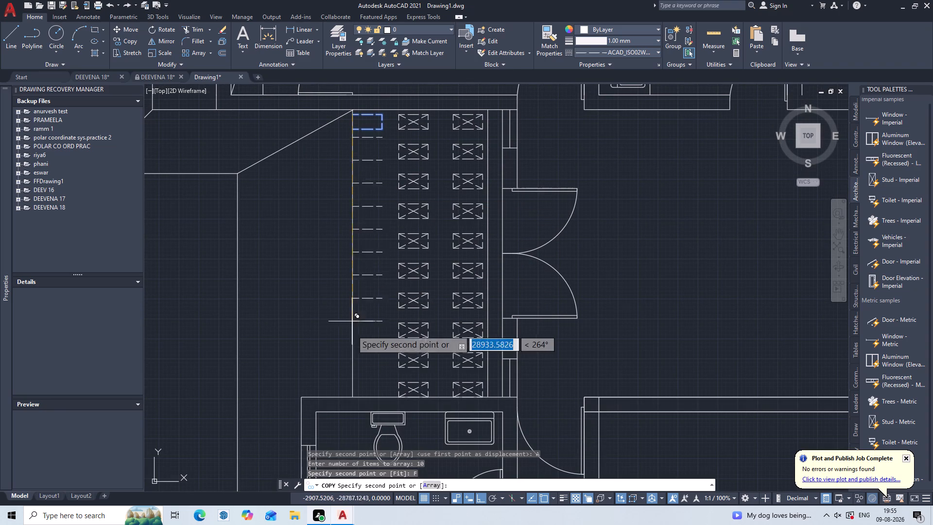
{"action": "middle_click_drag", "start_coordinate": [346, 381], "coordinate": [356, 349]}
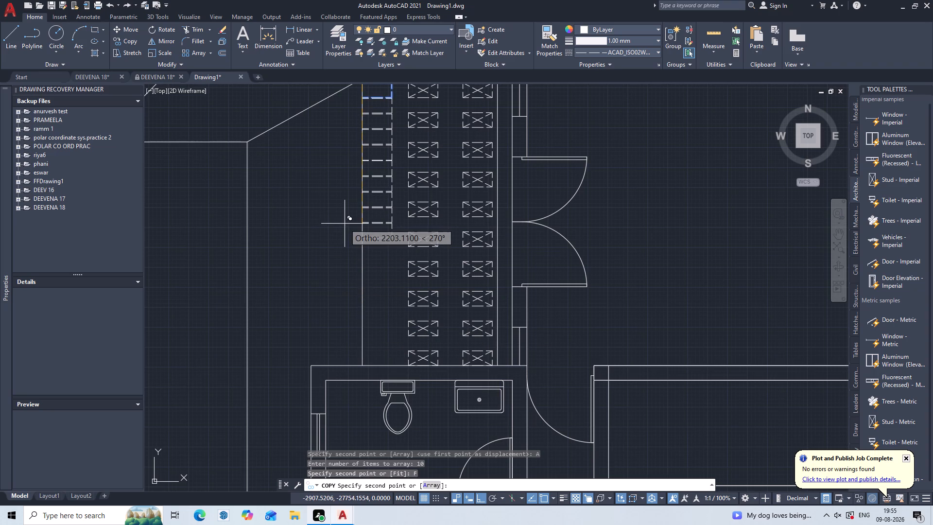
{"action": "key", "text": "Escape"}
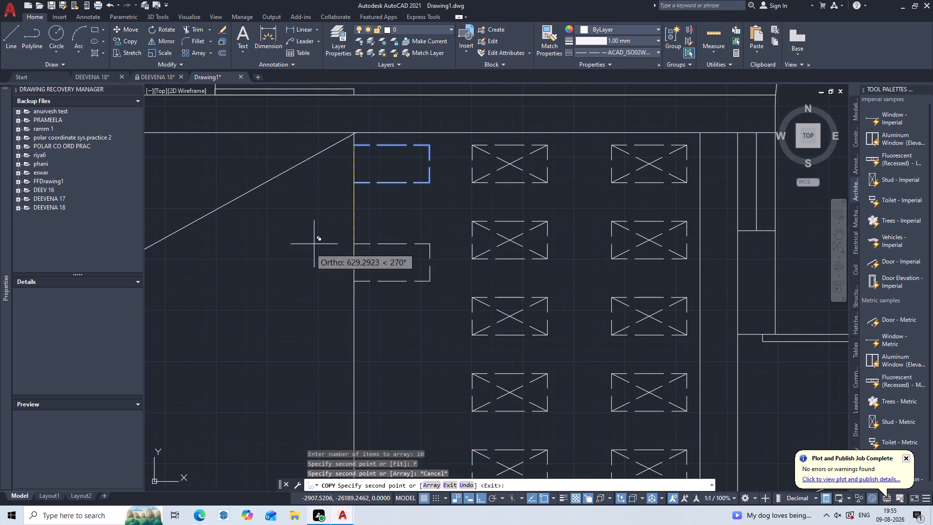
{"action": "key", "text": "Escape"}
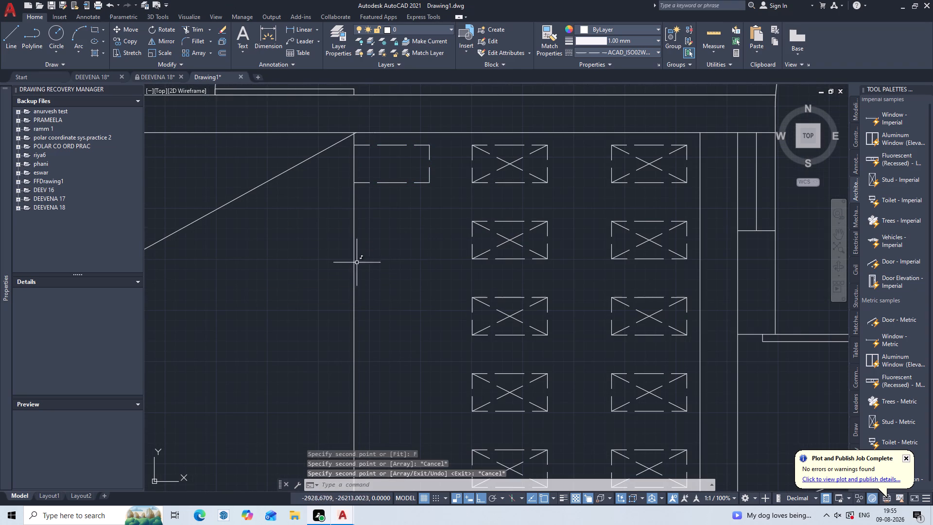
Copy the partial rectangle's three lines, using the point where its lower edge meets the vertical boundary line as the displacement.
{"action": "left_click", "coordinate": [439, 140]}
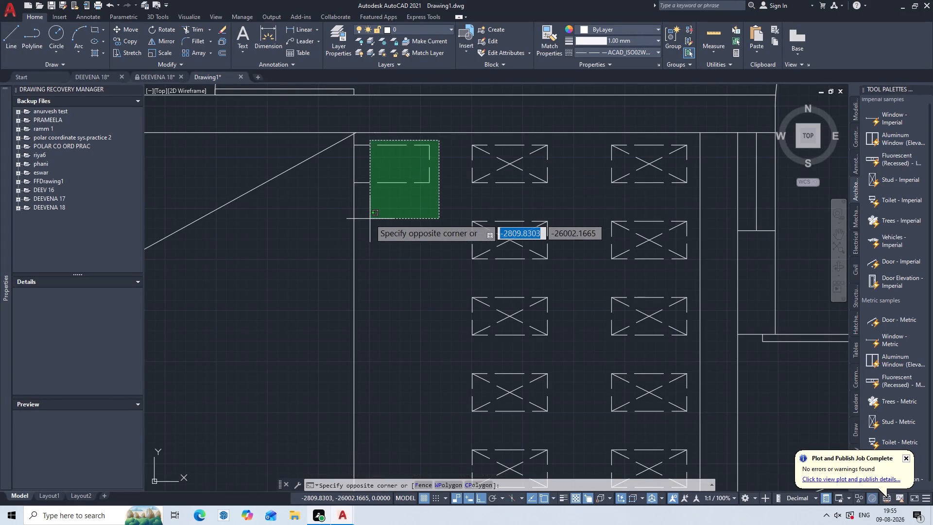
{"action": "left_click", "coordinate": [362, 218]}
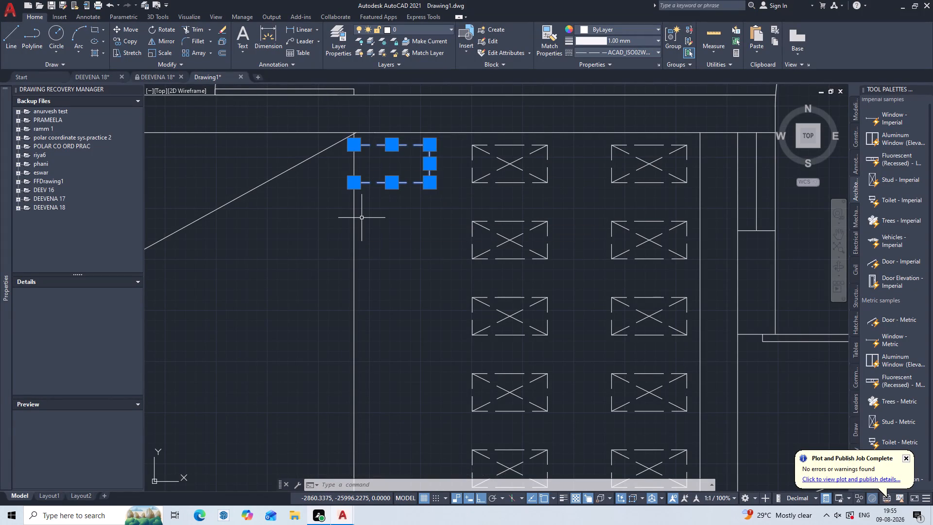
{"action": "type", "text": "COP"}
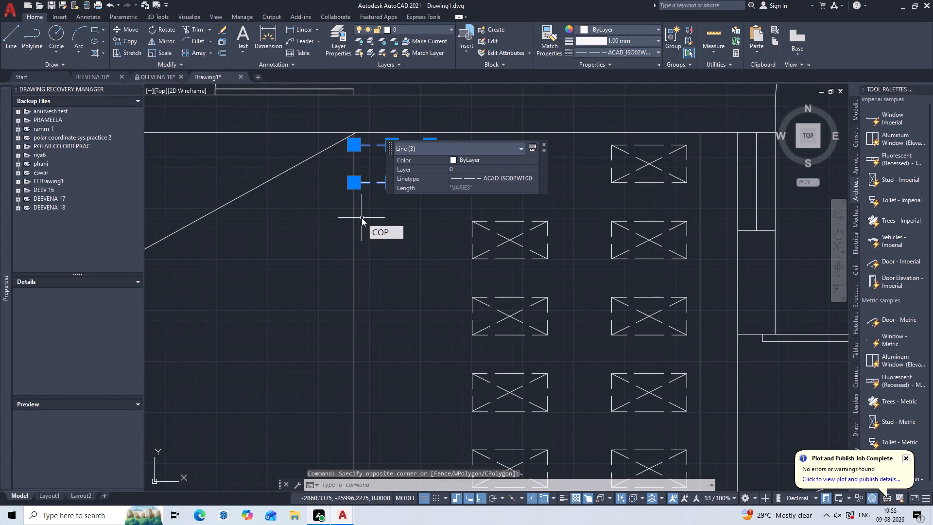
{"action": "key", "text": "Return"}
{"action": "key", "text": "Return"}
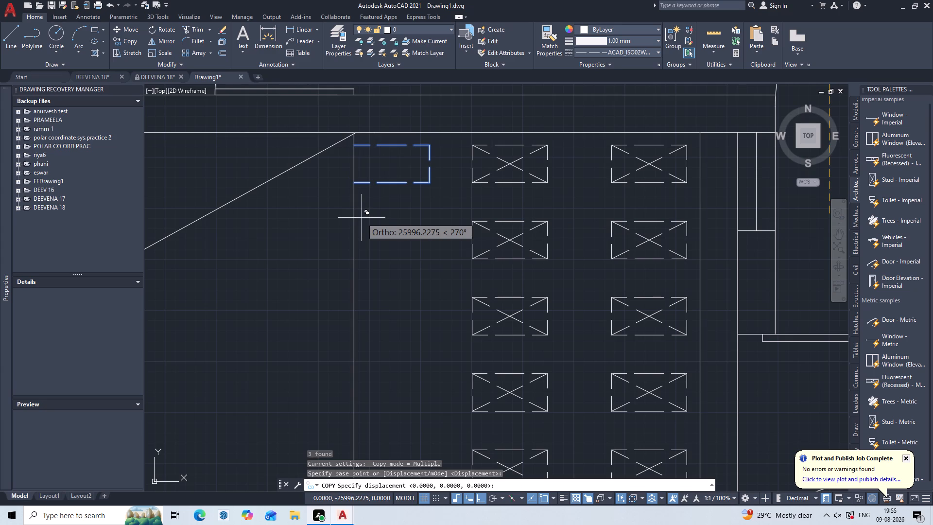
{"action": "left_click", "coordinate": [354, 180]}
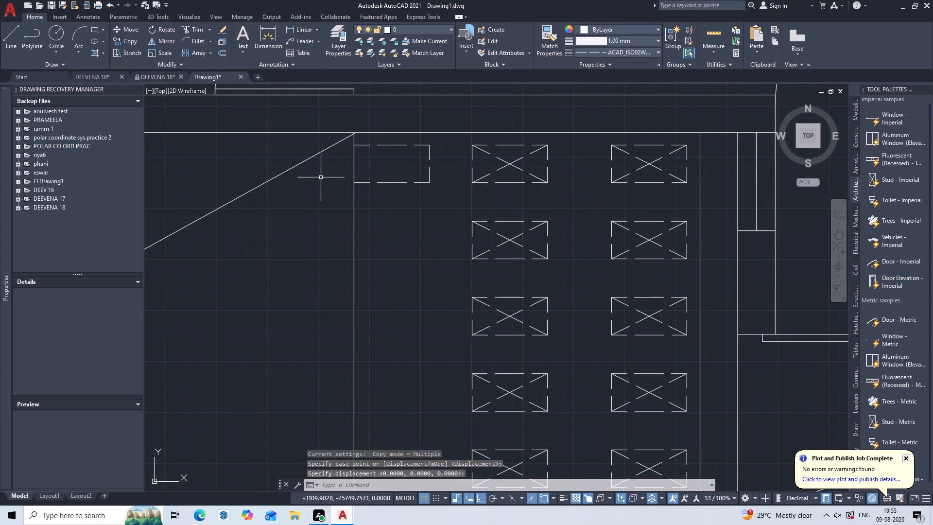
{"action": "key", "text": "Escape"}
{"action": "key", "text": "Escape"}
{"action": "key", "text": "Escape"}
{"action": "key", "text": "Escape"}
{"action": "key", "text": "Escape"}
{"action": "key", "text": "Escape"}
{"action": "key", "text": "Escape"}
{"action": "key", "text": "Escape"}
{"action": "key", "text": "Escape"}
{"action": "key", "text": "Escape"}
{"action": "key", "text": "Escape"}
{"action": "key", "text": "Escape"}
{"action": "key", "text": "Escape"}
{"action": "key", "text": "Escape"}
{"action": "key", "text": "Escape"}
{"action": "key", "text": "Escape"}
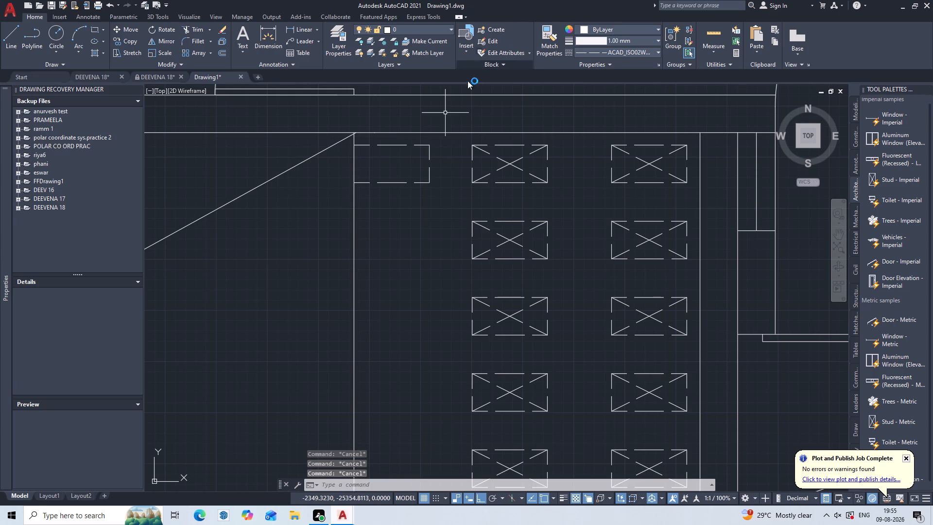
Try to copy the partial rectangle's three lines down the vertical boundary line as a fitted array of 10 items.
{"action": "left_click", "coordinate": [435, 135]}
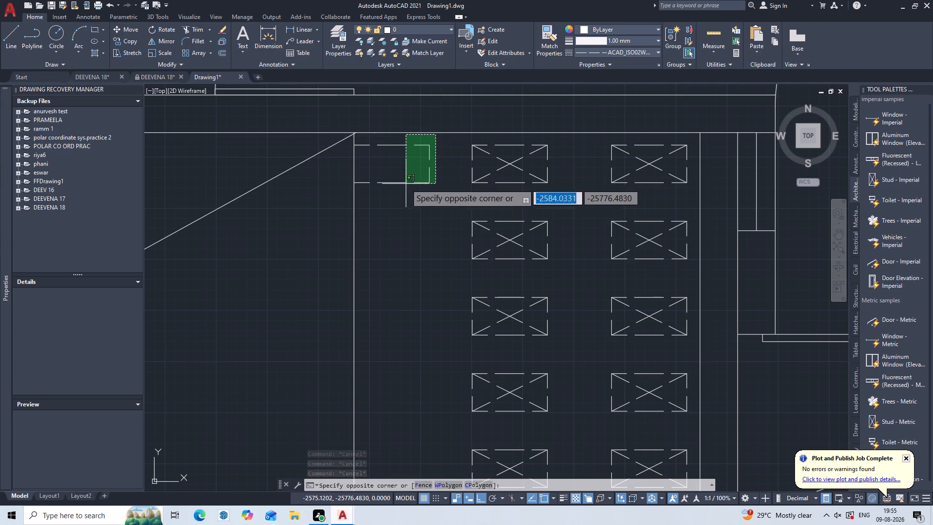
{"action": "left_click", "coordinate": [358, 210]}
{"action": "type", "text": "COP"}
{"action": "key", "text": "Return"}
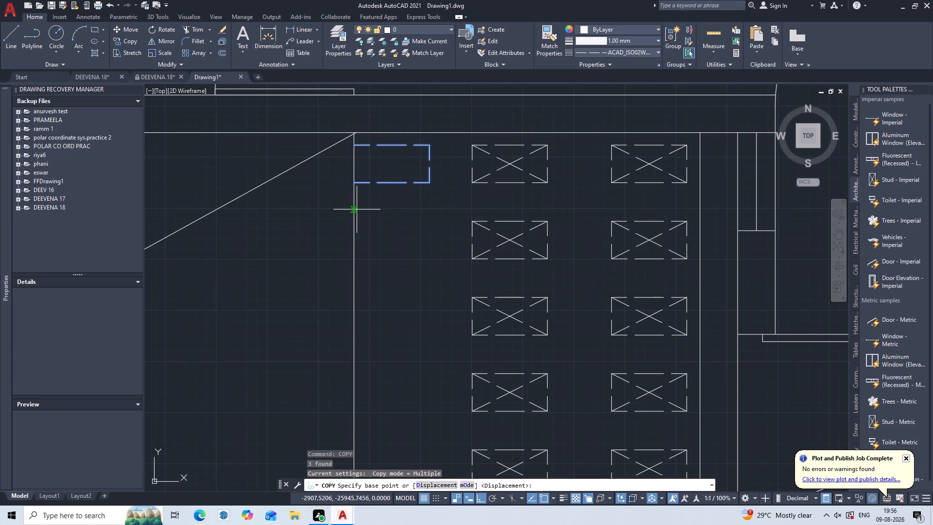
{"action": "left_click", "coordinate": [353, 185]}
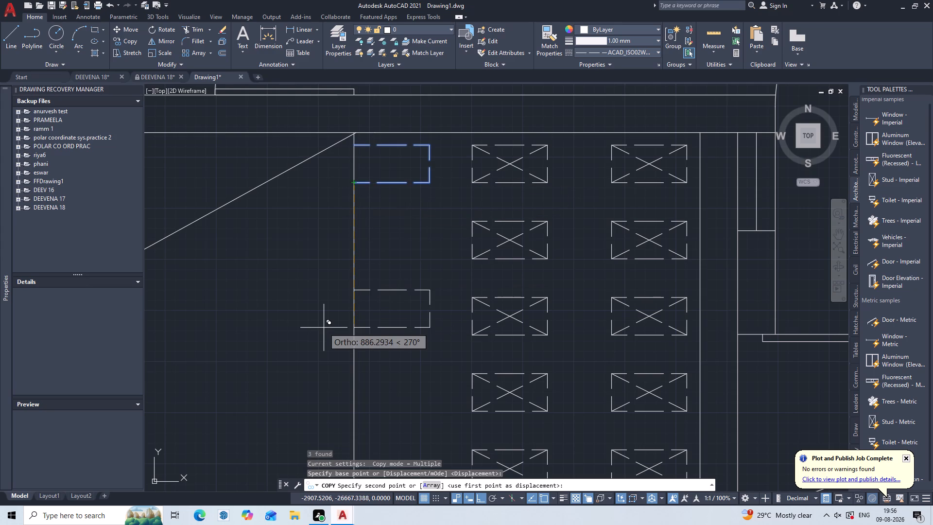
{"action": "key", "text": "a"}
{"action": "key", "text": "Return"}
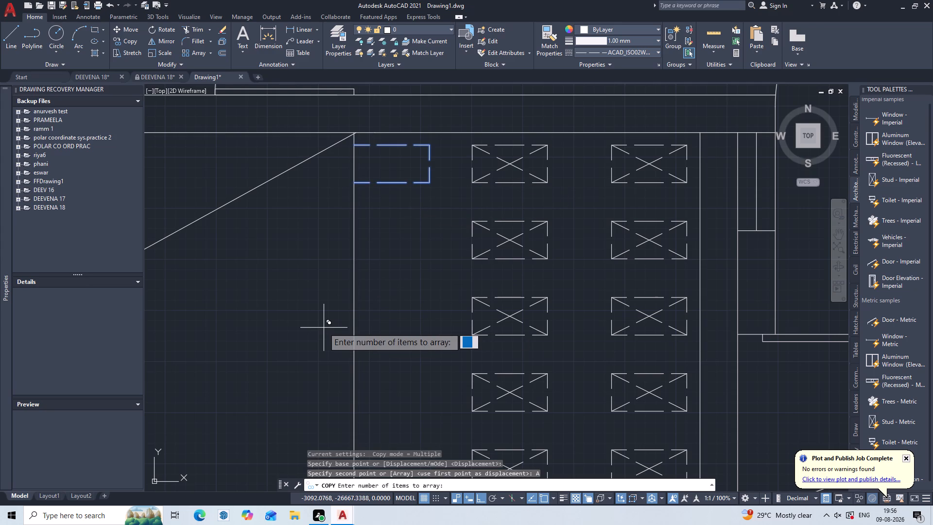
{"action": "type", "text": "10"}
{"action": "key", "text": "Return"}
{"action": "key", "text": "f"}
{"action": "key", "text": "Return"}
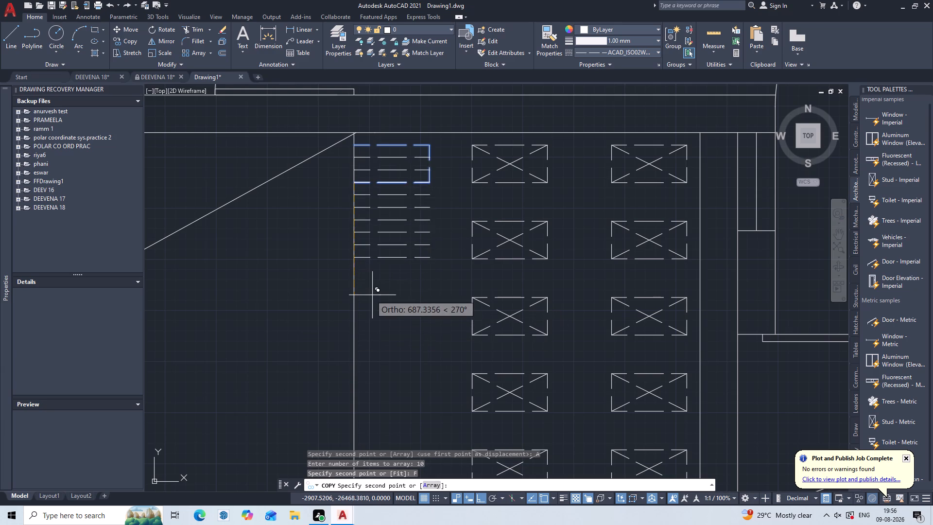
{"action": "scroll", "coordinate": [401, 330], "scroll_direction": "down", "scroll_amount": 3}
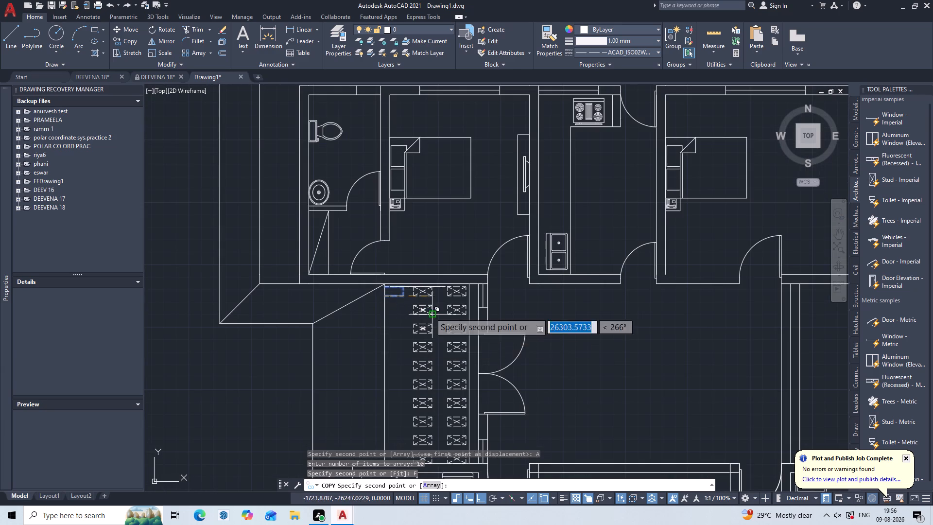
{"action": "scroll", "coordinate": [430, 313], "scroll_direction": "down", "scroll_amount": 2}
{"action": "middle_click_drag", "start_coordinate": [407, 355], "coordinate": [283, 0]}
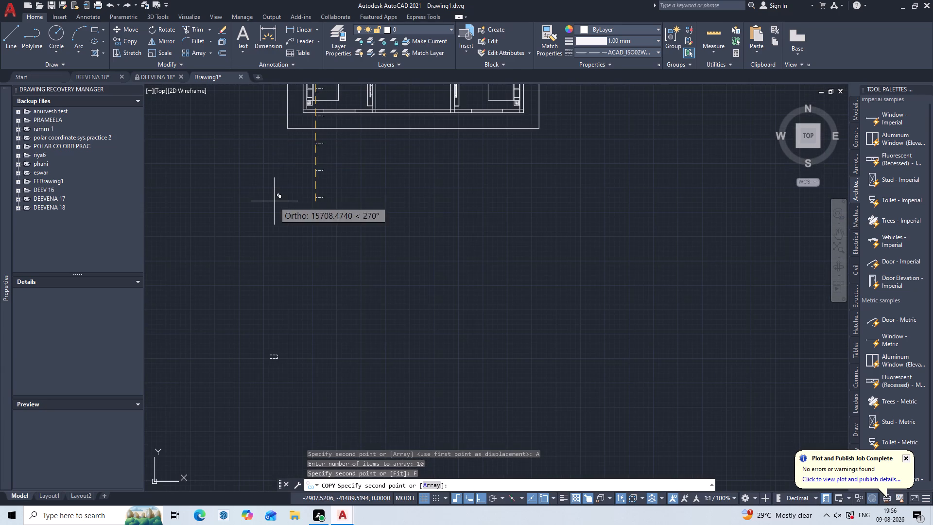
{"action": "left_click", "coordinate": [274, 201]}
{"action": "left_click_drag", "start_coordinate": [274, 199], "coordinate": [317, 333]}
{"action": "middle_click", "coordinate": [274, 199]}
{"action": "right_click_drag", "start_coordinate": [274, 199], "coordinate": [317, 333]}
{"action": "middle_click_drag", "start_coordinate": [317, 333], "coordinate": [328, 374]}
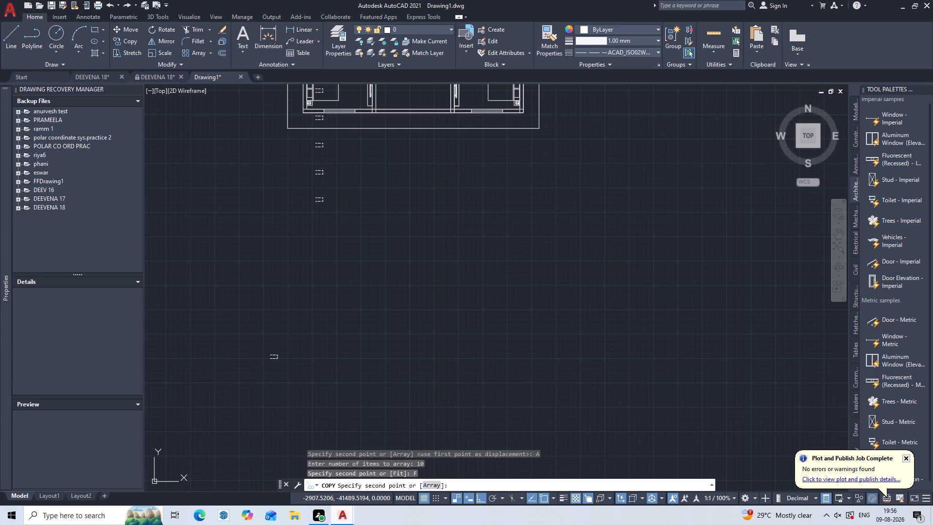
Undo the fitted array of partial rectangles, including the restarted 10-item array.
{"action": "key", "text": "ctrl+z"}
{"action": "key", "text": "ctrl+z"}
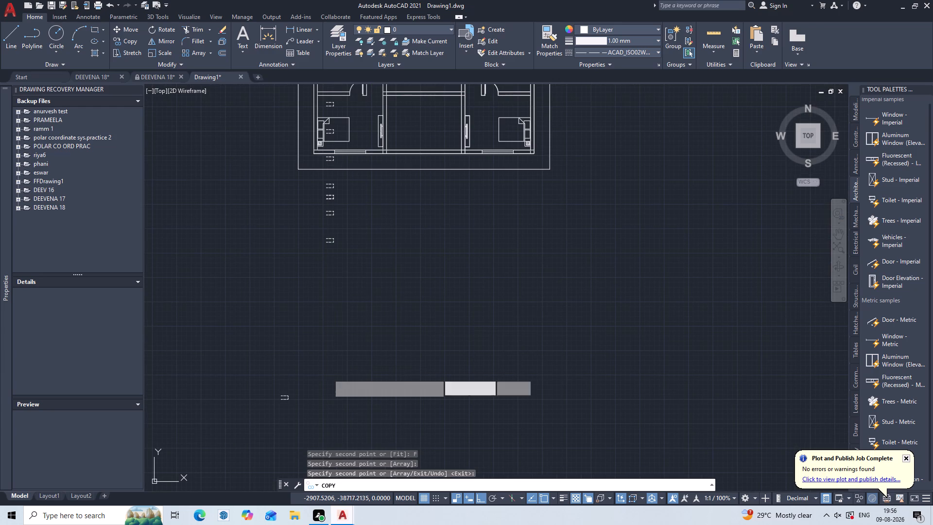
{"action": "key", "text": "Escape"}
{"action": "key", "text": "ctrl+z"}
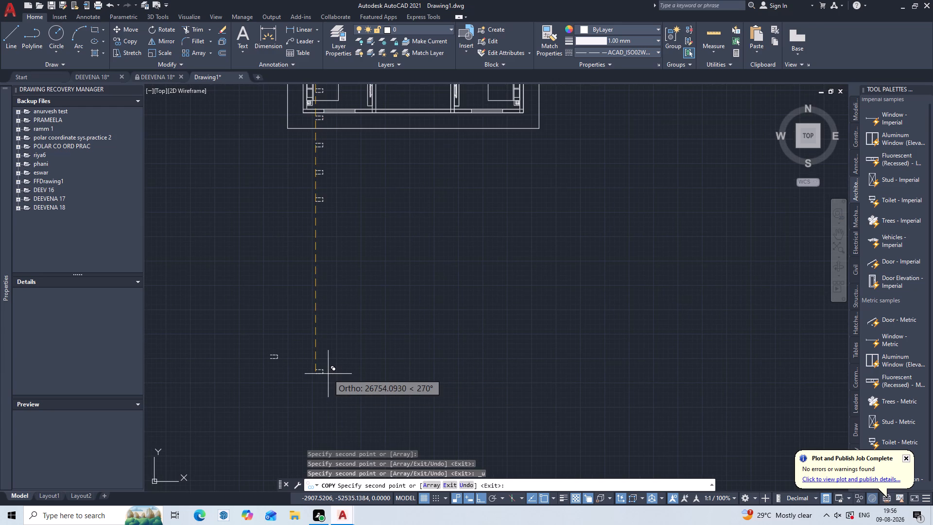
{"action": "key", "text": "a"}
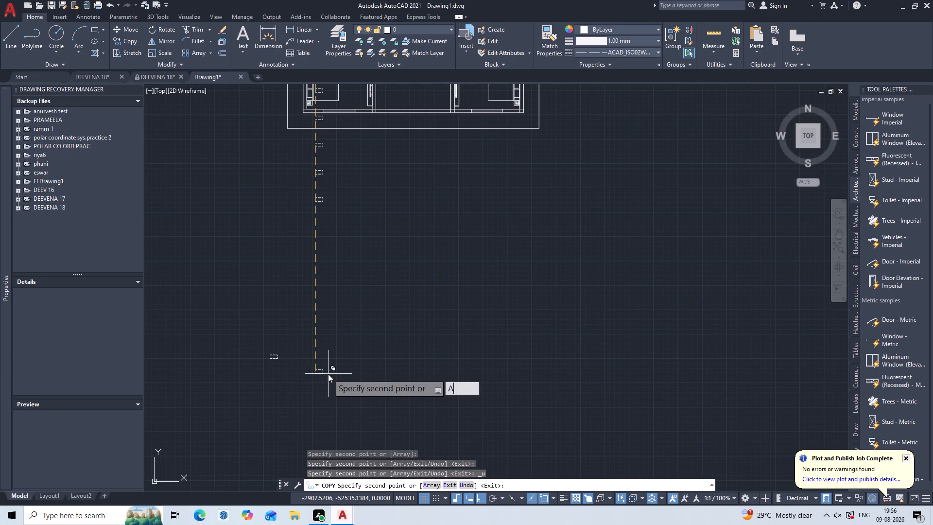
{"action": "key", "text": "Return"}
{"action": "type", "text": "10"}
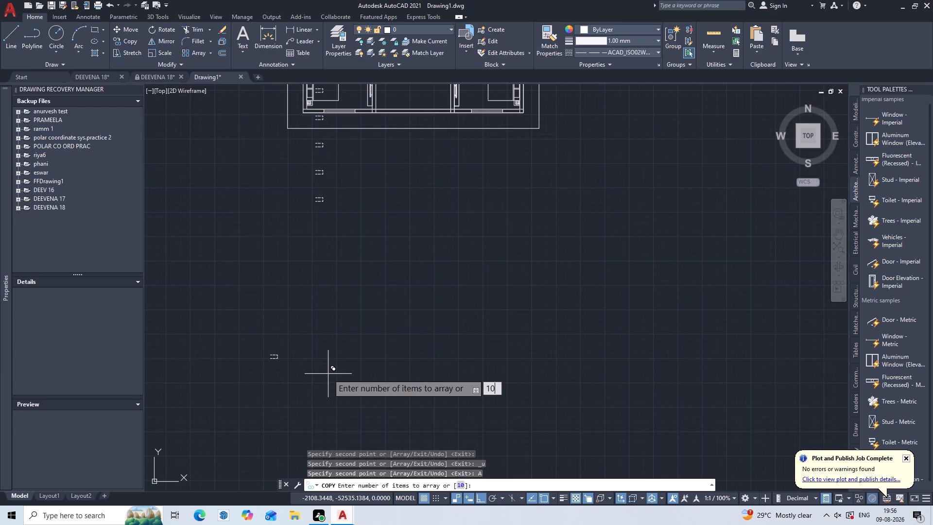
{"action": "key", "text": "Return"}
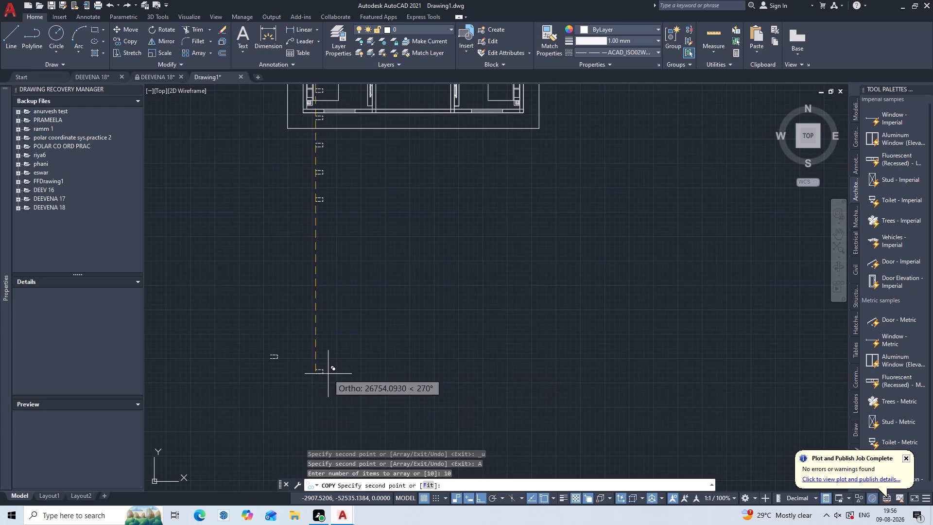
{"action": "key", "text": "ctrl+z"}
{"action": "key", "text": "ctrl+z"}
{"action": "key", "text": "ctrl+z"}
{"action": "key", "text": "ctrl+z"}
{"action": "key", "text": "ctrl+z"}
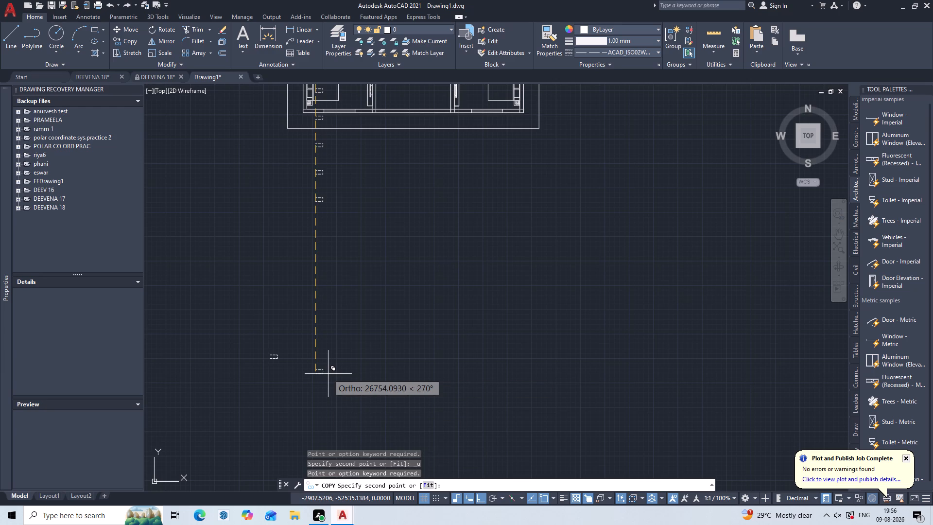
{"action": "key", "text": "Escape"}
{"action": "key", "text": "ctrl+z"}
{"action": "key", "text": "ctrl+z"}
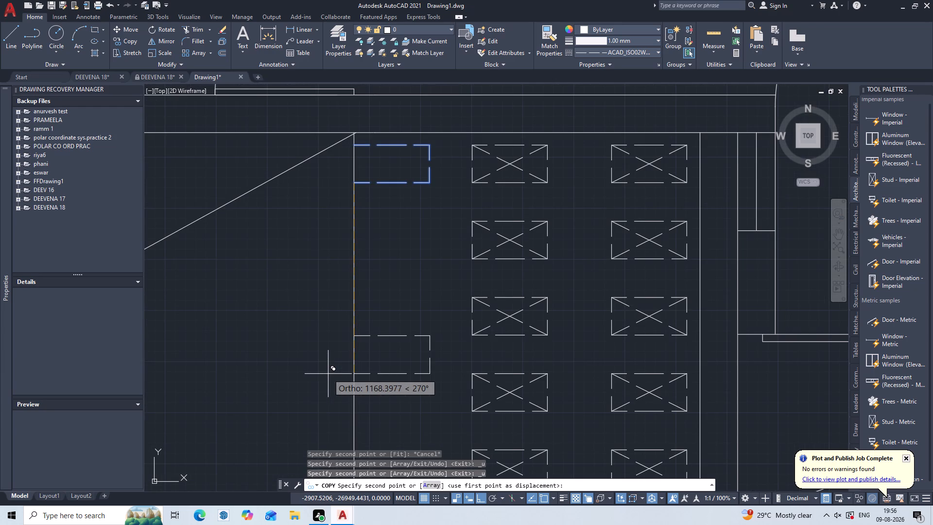
Cancel the copy and delete the stray three-line partial rectangle lying below the floor plan.
{"action": "scroll", "coordinate": [328, 374], "scroll_direction": "down", "scroll_amount": 7}
{"action": "middle_click_drag", "start_coordinate": [330, 367], "coordinate": [335, 364]}
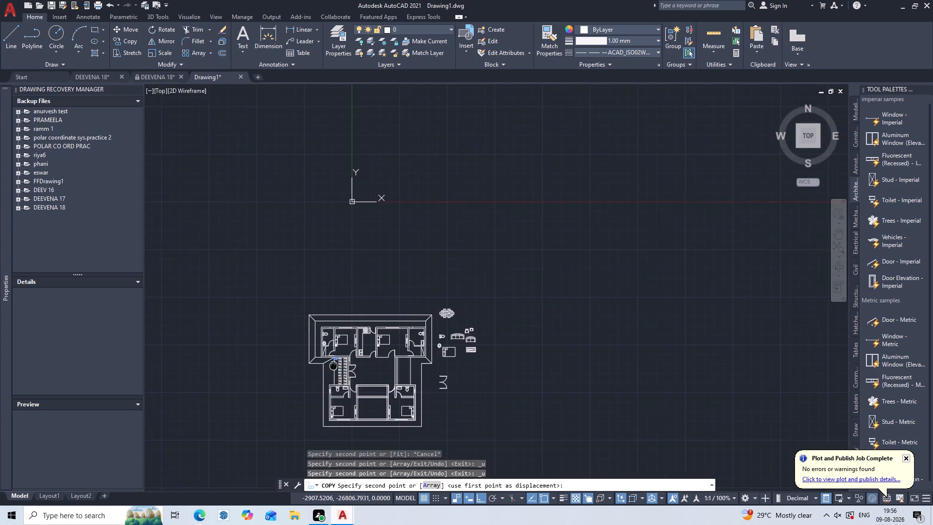
{"action": "middle_click_drag", "start_coordinate": [335, 364], "coordinate": [412, 57]}
{"action": "middle_click", "coordinate": [412, 57]}
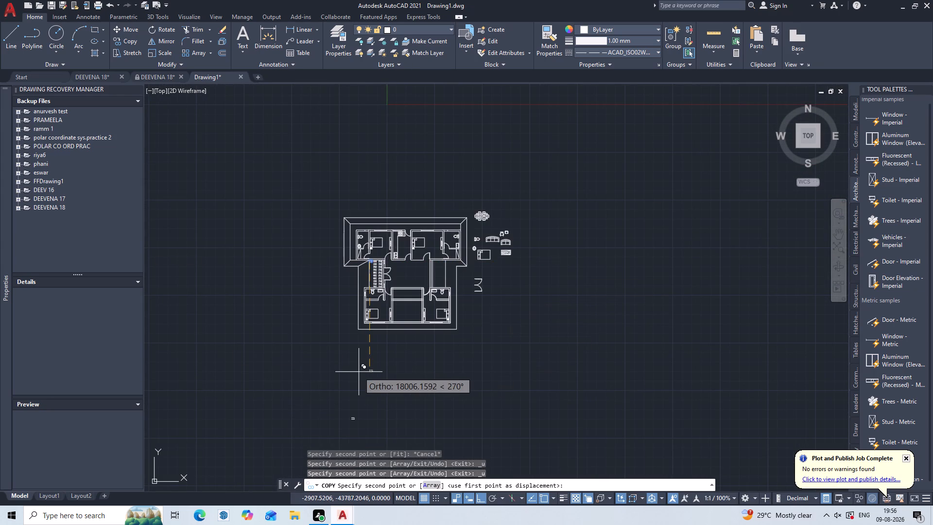
{"action": "middle_click_drag", "start_coordinate": [362, 374], "coordinate": [393, 242]}
{"action": "scroll", "coordinate": [402, 372], "scroll_direction": "up", "scroll_amount": 1}
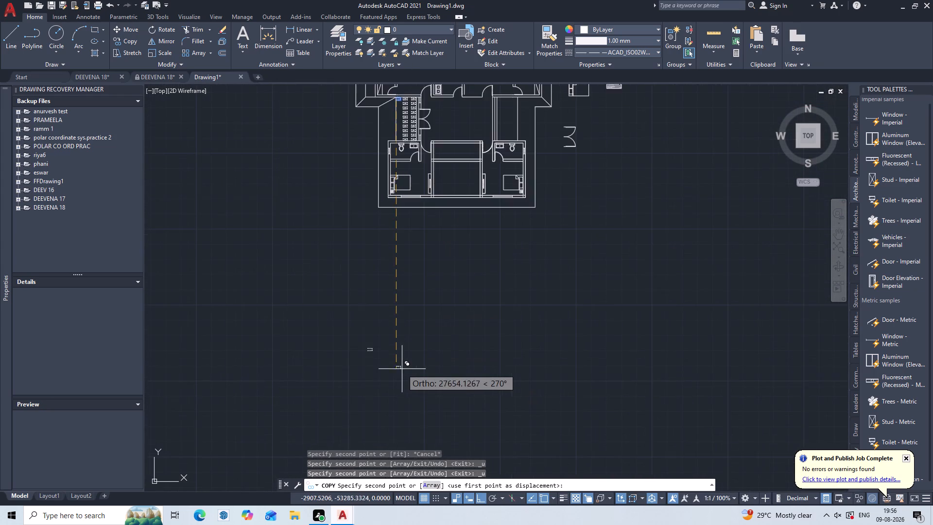
{"action": "scroll", "coordinate": [390, 360], "scroll_direction": "up", "scroll_amount": 2}
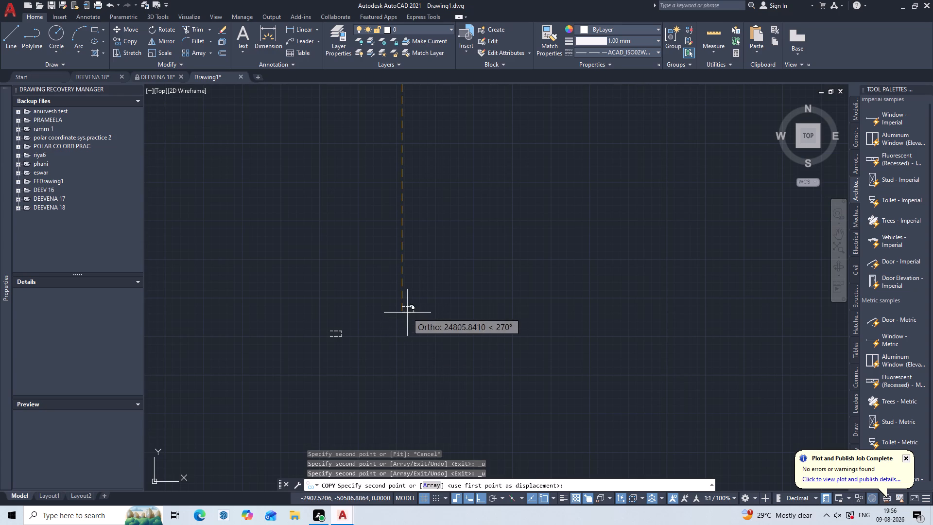
{"action": "key", "text": "Escape"}
{"action": "left_click", "coordinate": [389, 296]}
{"action": "left_click", "coordinate": [318, 362]}
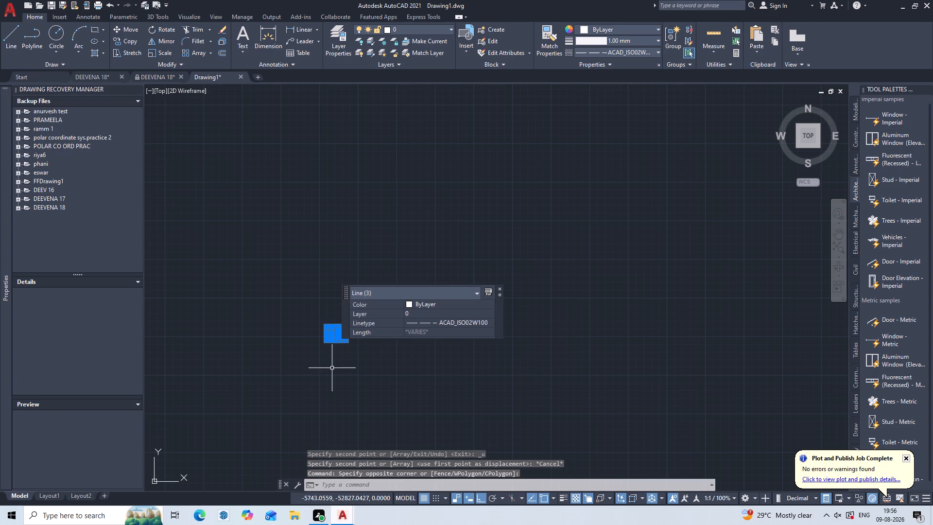
{"action": "key", "text": "Delete"}
Copy the partial rectangle as a fitted 10-item array, from its lower edge on the vertical boundary line to that line's lower wall intersection.
{"action": "scroll", "coordinate": [392, 271], "scroll_direction": "down", "scroll_amount": 2}
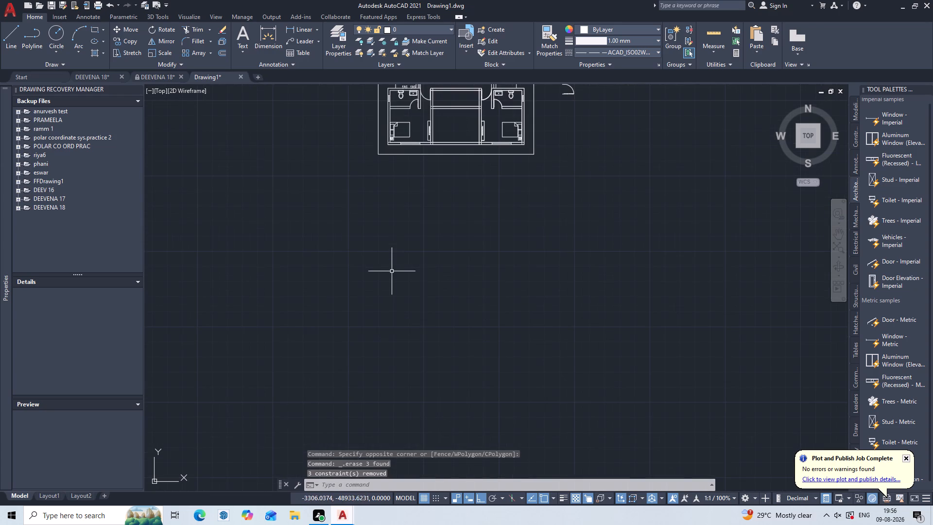
{"action": "middle_click_drag", "start_coordinate": [393, 271], "coordinate": [409, 374]}
{"action": "scroll", "coordinate": [415, 187], "scroll_direction": "up", "scroll_amount": 2}
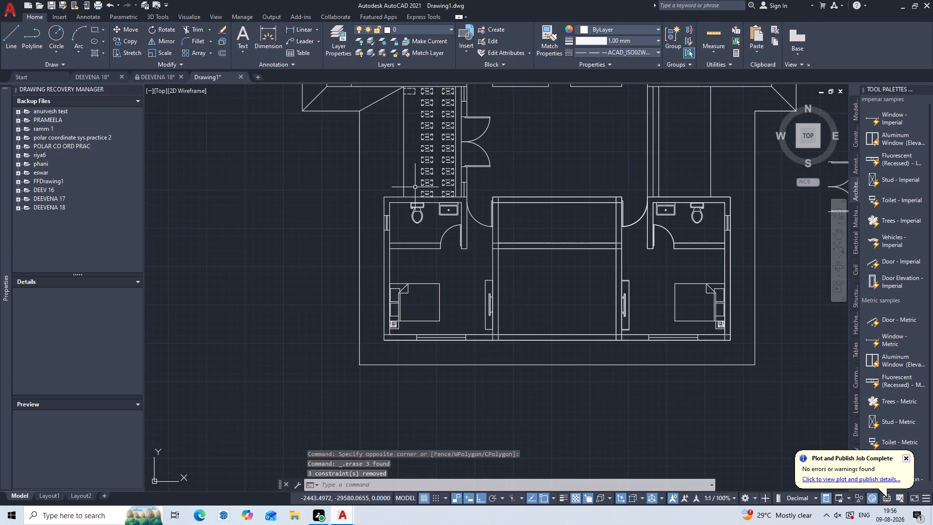
{"action": "middle_click_drag", "start_coordinate": [415, 187], "coordinate": [415, 266]}
{"action": "scroll", "coordinate": [412, 193], "scroll_direction": "up", "scroll_amount": 2}
{"action": "middle_click_drag", "start_coordinate": [411, 193], "coordinate": [411, 246]}
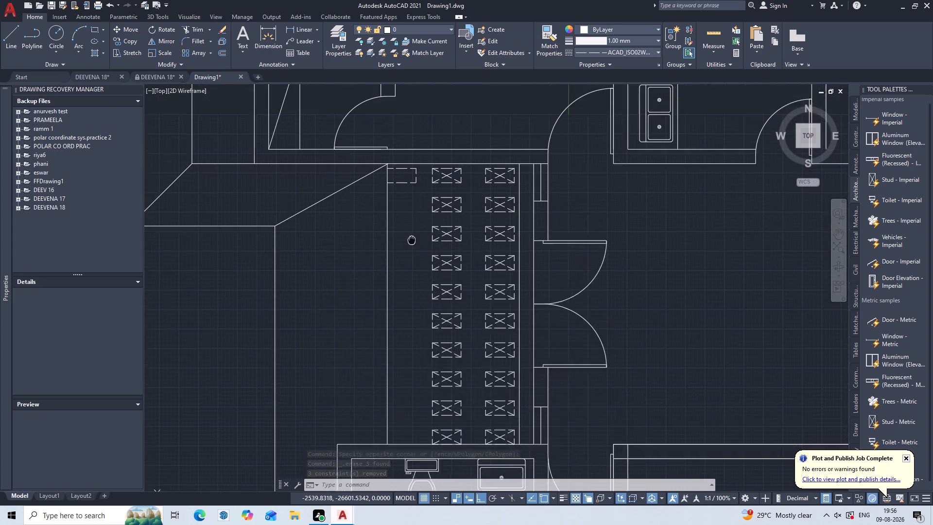
{"action": "middle_click_drag", "start_coordinate": [411, 246], "coordinate": [410, 246]}
{"action": "scroll", "coordinate": [418, 202], "scroll_direction": "up", "scroll_amount": 1}
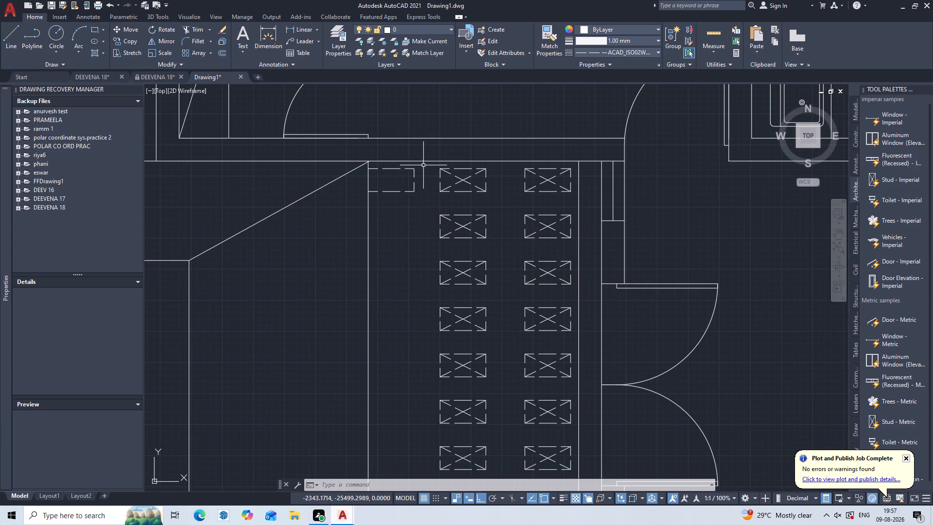
{"action": "double_click", "coordinate": [423, 165]}
{"action": "double_click", "coordinate": [376, 228]}
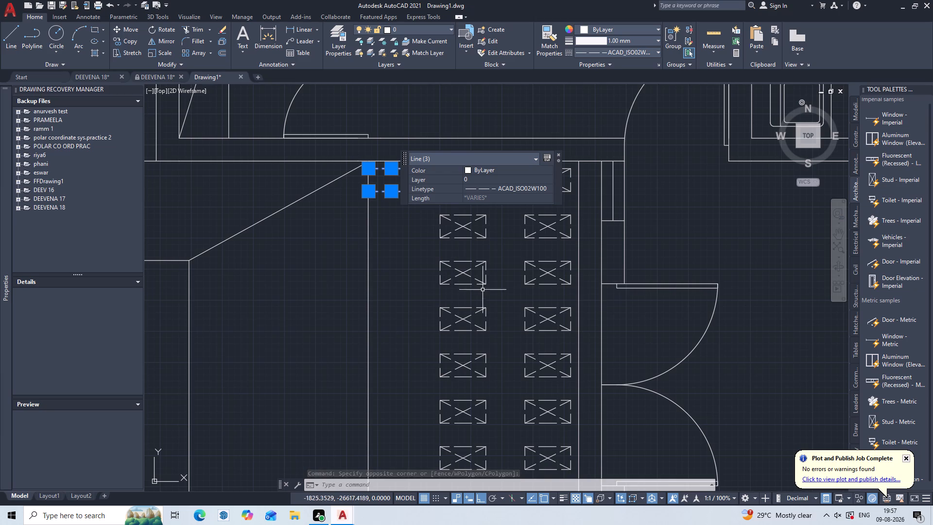
{"action": "type", "text": "COP"}
{"action": "key", "text": "Return"}
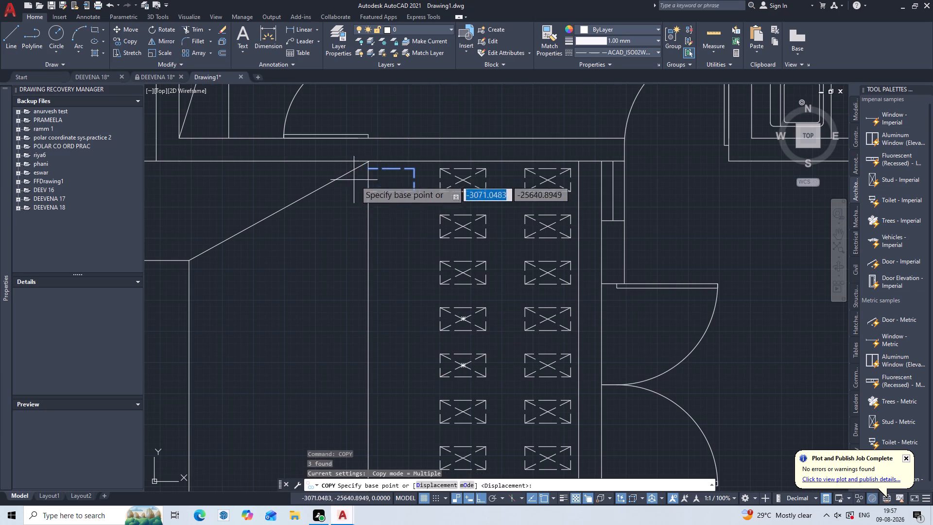
{"action": "double_click", "coordinate": [368, 190]}
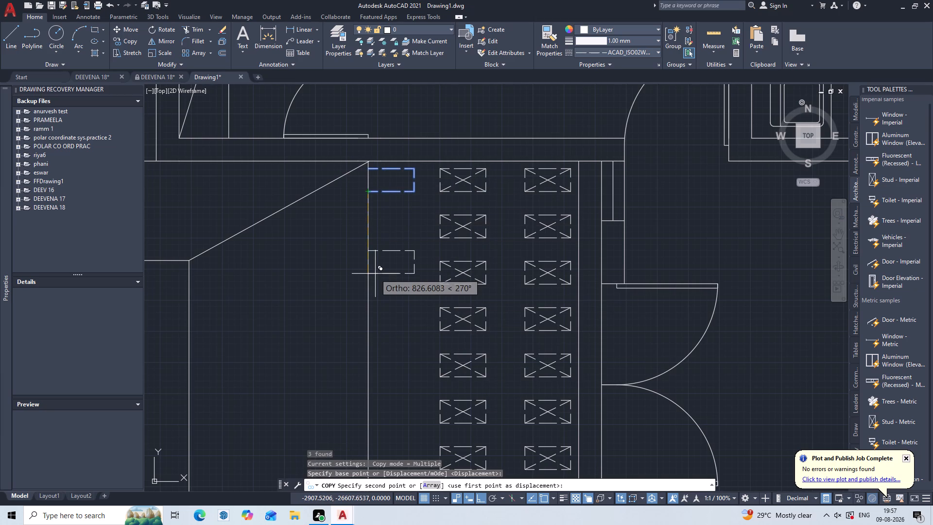
{"action": "key", "text": "a"}
{"action": "key", "text": "Return"}
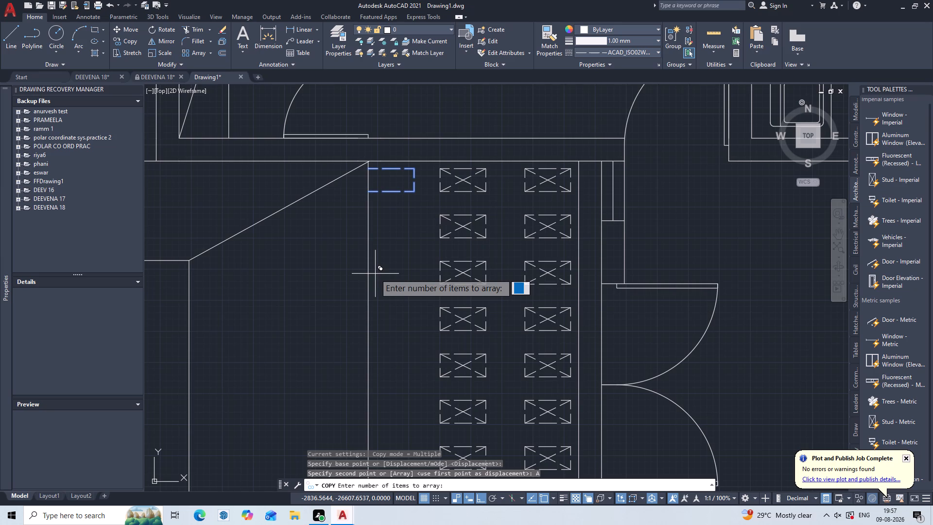
{"action": "type", "text": "10"}
{"action": "key", "text": "Return"}
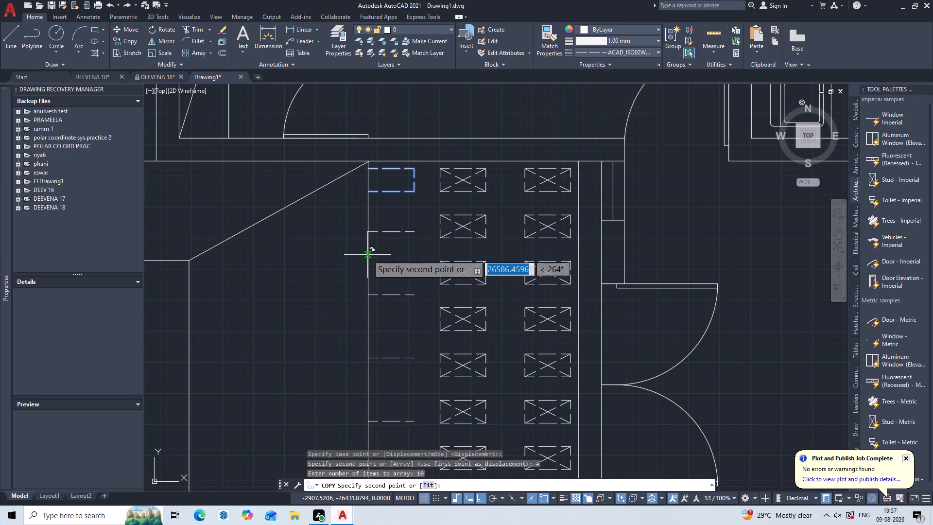
{"action": "key", "text": "f"}
{"action": "key", "text": "Return"}
{"action": "scroll", "coordinate": [368, 251], "scroll_direction": "down", "scroll_amount": 2}
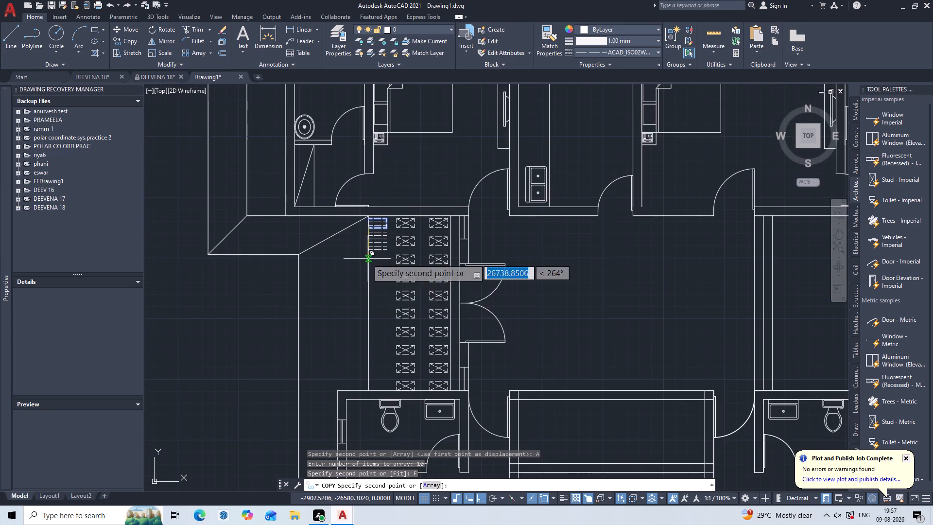
{"action": "middle_click_drag", "start_coordinate": [361, 262], "coordinate": [370, 258]}
{"action": "scroll", "coordinate": [381, 342], "scroll_direction": "down", "scroll_amount": 1}
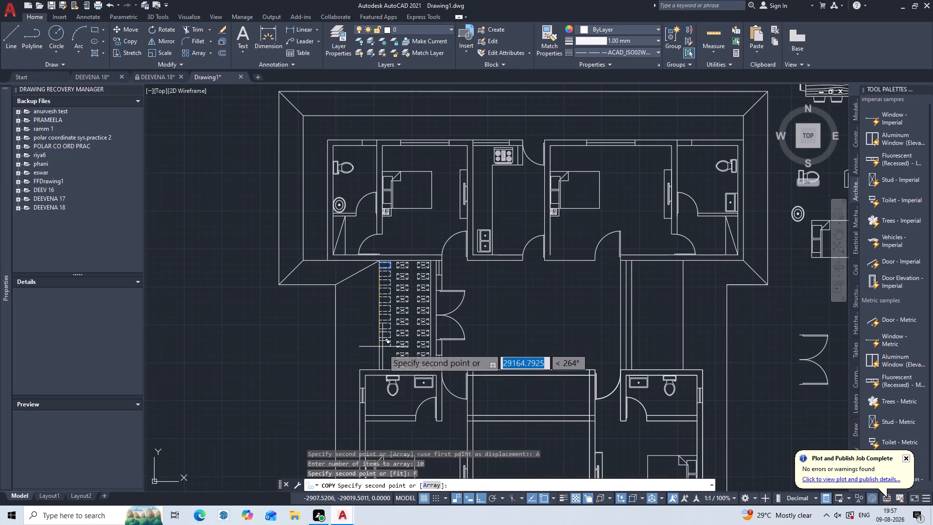
{"action": "middle_click_drag", "start_coordinate": [383, 349], "coordinate": [372, 235]}
{"action": "scroll", "coordinate": [363, 259], "scroll_direction": "up", "scroll_amount": 4}
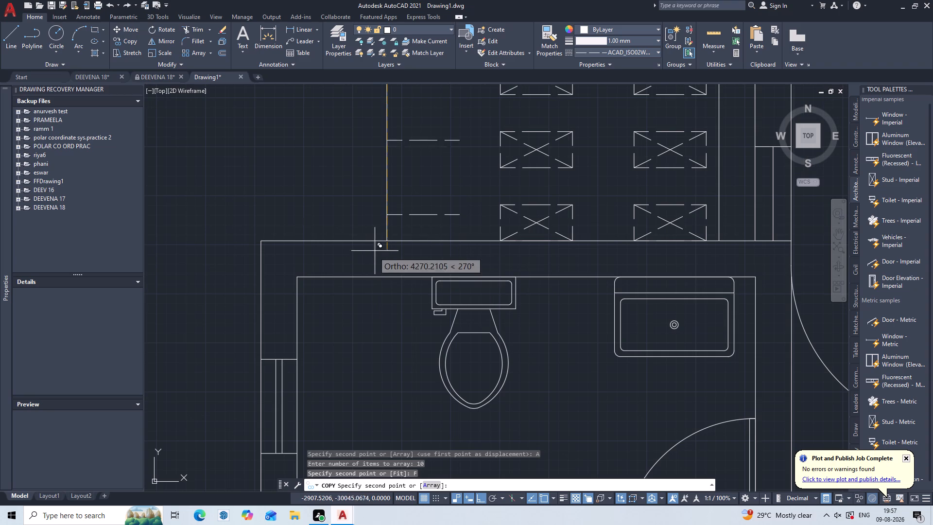
{"action": "left_click", "coordinate": [389, 241]}
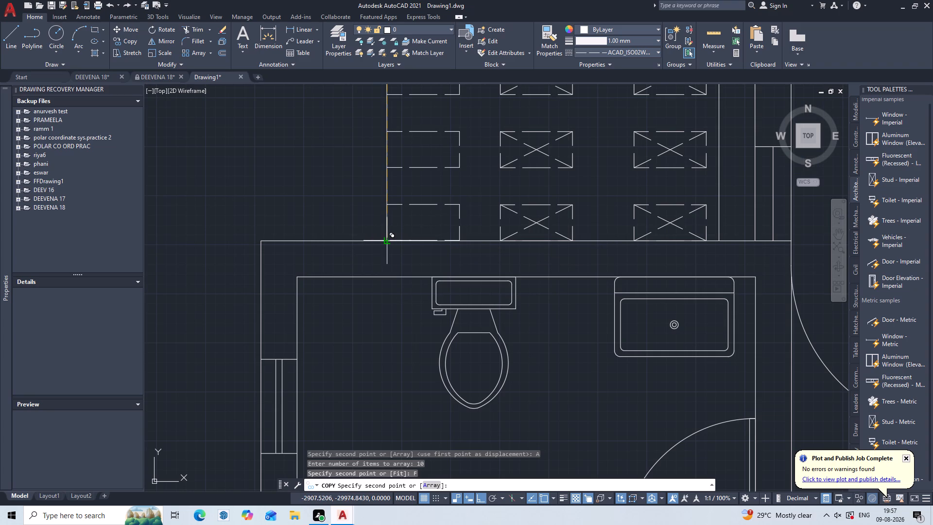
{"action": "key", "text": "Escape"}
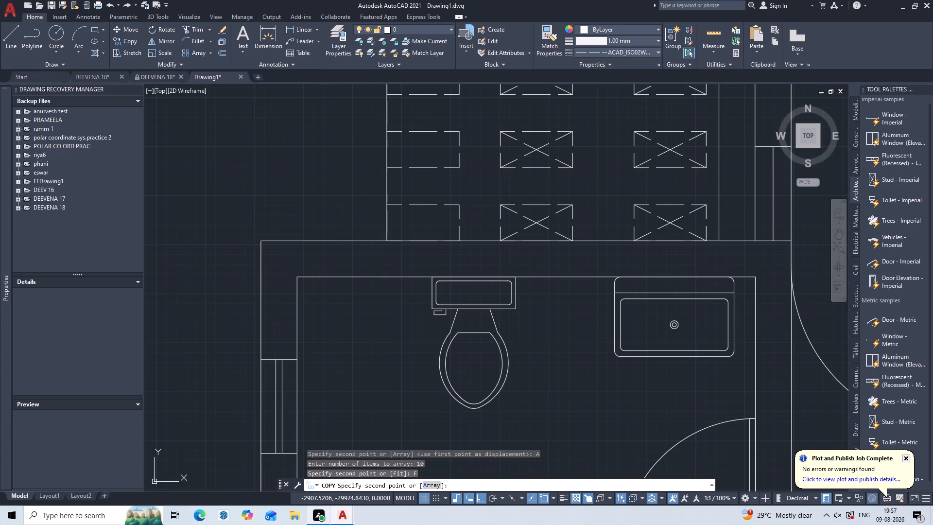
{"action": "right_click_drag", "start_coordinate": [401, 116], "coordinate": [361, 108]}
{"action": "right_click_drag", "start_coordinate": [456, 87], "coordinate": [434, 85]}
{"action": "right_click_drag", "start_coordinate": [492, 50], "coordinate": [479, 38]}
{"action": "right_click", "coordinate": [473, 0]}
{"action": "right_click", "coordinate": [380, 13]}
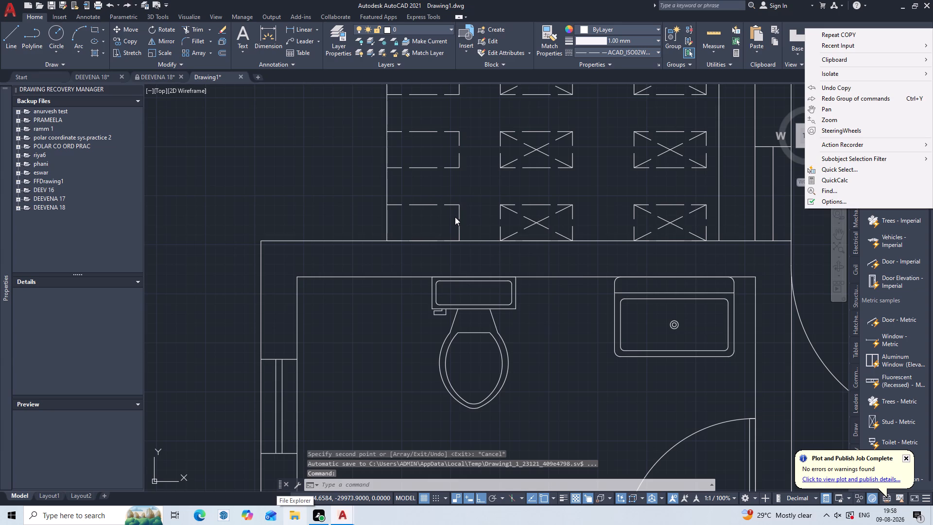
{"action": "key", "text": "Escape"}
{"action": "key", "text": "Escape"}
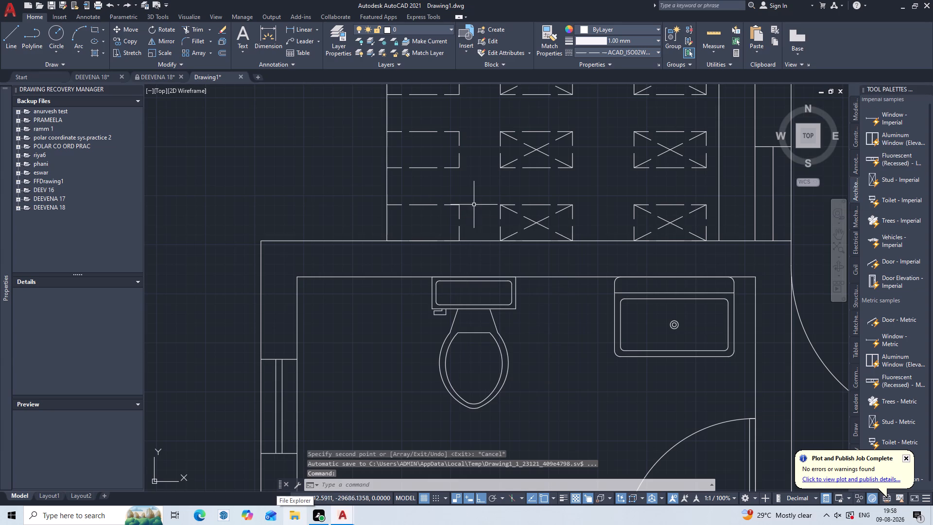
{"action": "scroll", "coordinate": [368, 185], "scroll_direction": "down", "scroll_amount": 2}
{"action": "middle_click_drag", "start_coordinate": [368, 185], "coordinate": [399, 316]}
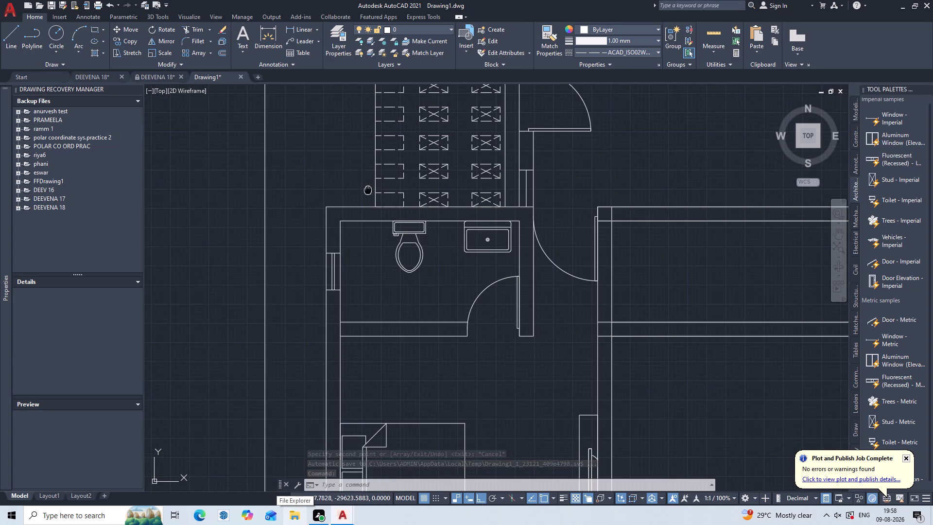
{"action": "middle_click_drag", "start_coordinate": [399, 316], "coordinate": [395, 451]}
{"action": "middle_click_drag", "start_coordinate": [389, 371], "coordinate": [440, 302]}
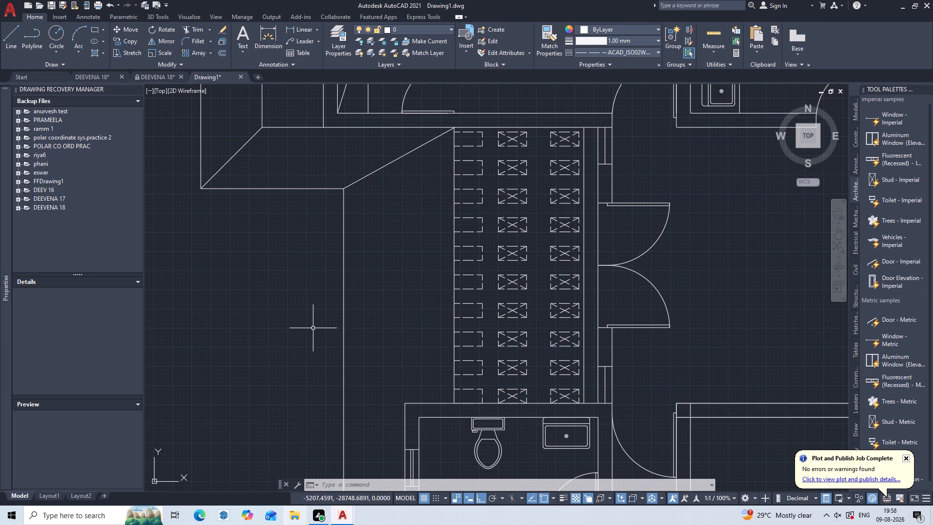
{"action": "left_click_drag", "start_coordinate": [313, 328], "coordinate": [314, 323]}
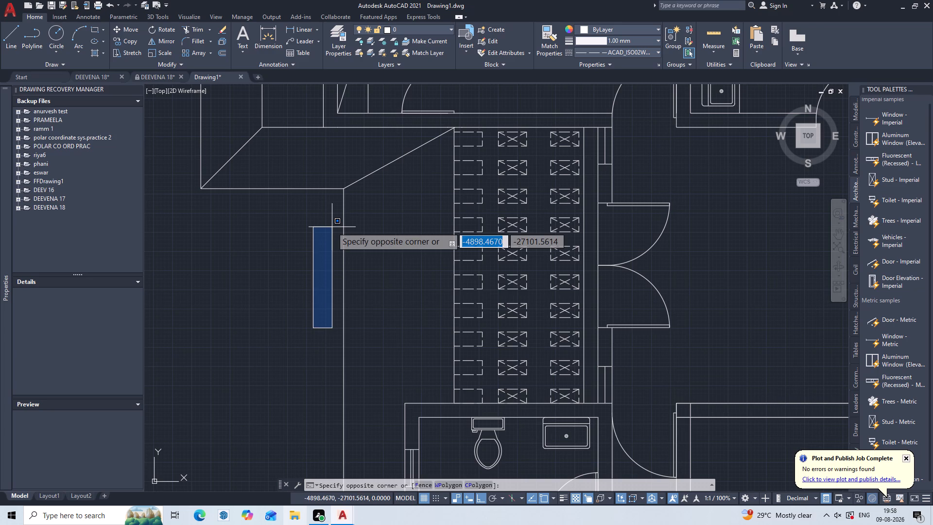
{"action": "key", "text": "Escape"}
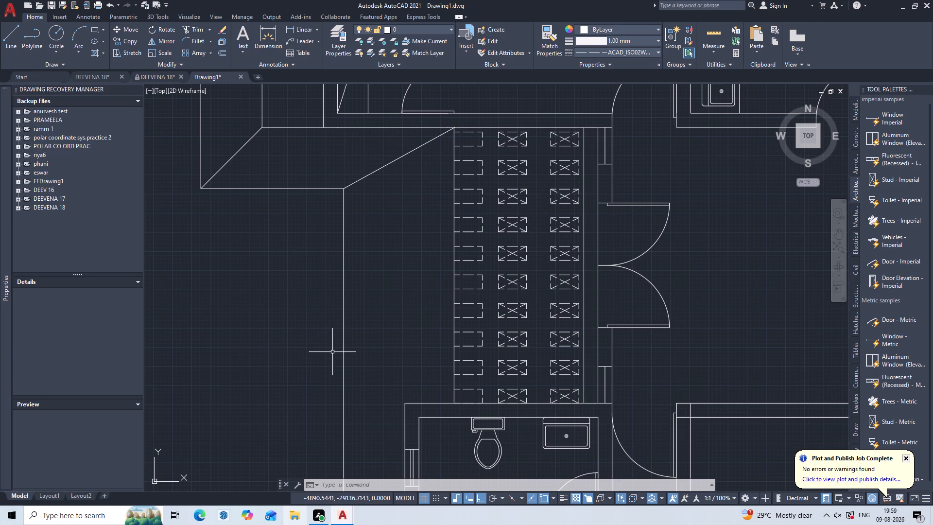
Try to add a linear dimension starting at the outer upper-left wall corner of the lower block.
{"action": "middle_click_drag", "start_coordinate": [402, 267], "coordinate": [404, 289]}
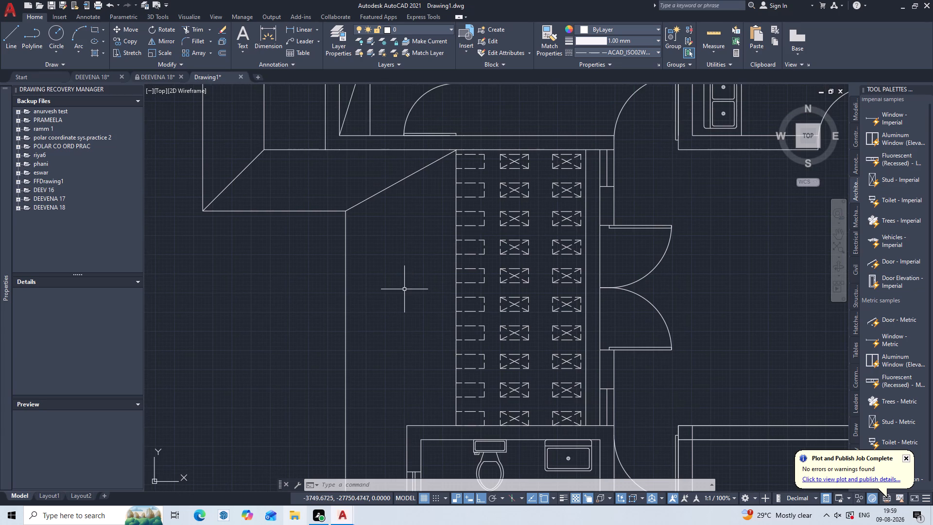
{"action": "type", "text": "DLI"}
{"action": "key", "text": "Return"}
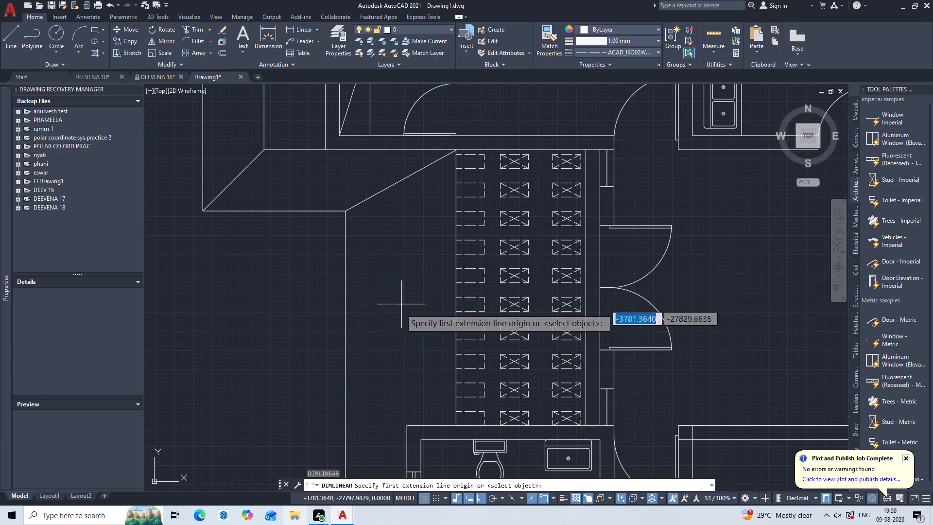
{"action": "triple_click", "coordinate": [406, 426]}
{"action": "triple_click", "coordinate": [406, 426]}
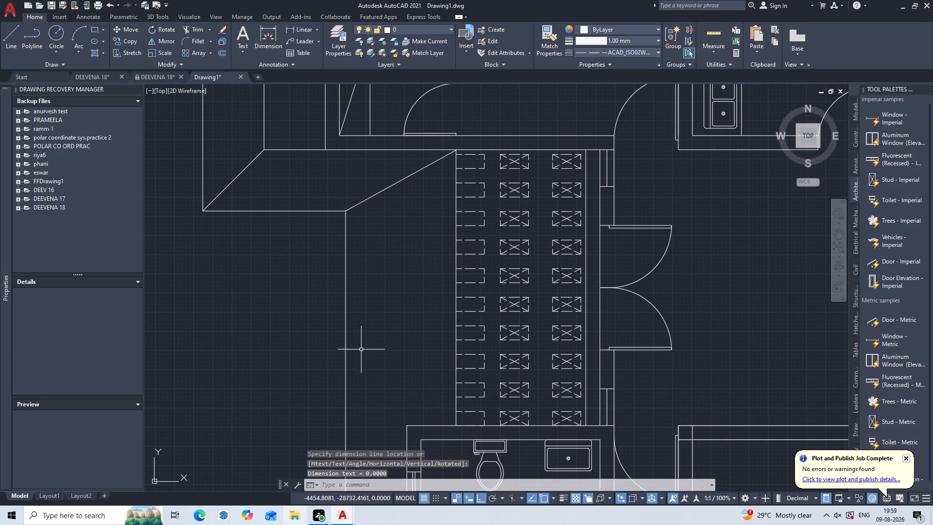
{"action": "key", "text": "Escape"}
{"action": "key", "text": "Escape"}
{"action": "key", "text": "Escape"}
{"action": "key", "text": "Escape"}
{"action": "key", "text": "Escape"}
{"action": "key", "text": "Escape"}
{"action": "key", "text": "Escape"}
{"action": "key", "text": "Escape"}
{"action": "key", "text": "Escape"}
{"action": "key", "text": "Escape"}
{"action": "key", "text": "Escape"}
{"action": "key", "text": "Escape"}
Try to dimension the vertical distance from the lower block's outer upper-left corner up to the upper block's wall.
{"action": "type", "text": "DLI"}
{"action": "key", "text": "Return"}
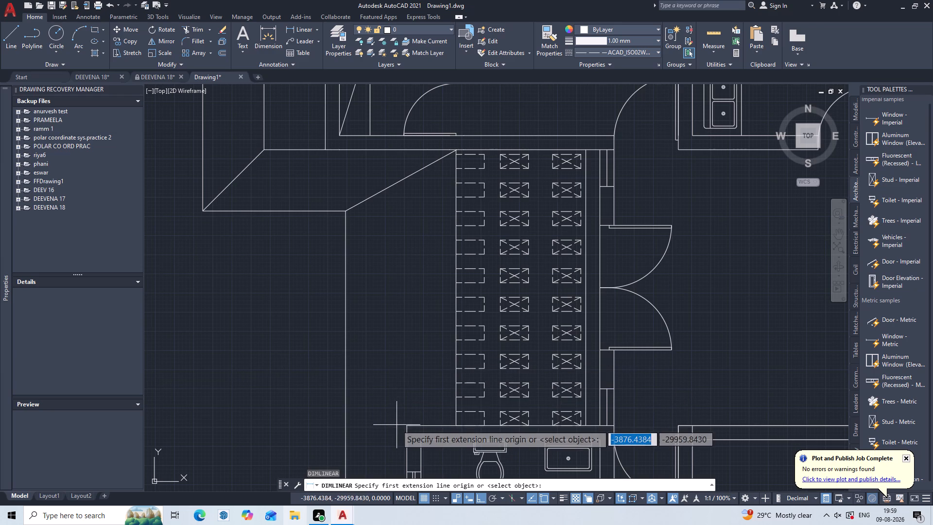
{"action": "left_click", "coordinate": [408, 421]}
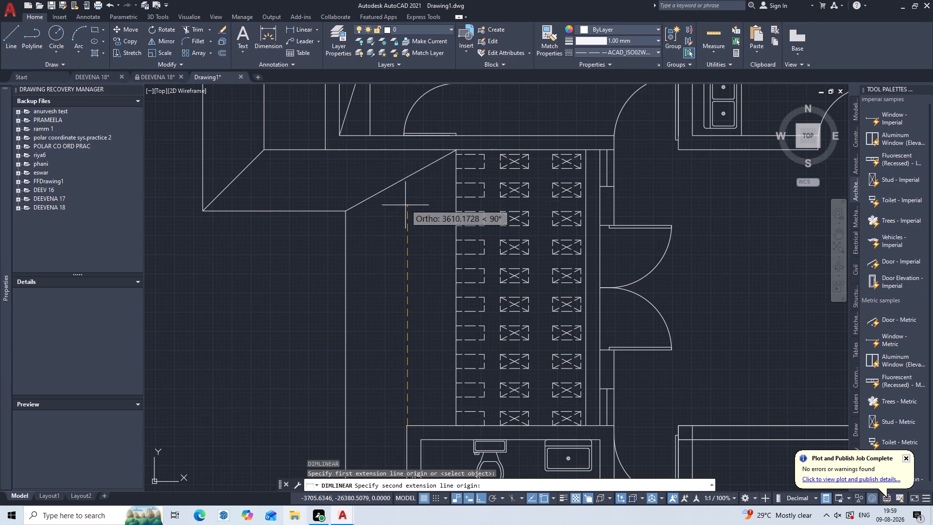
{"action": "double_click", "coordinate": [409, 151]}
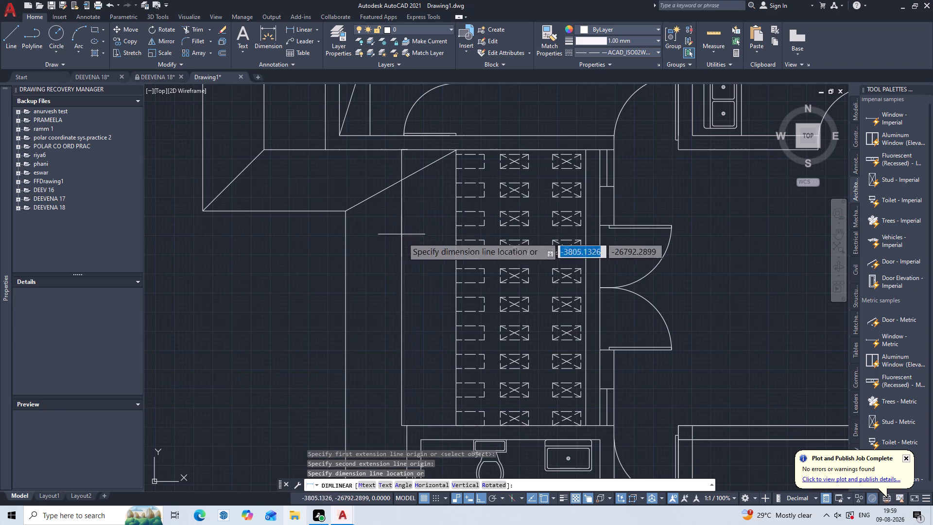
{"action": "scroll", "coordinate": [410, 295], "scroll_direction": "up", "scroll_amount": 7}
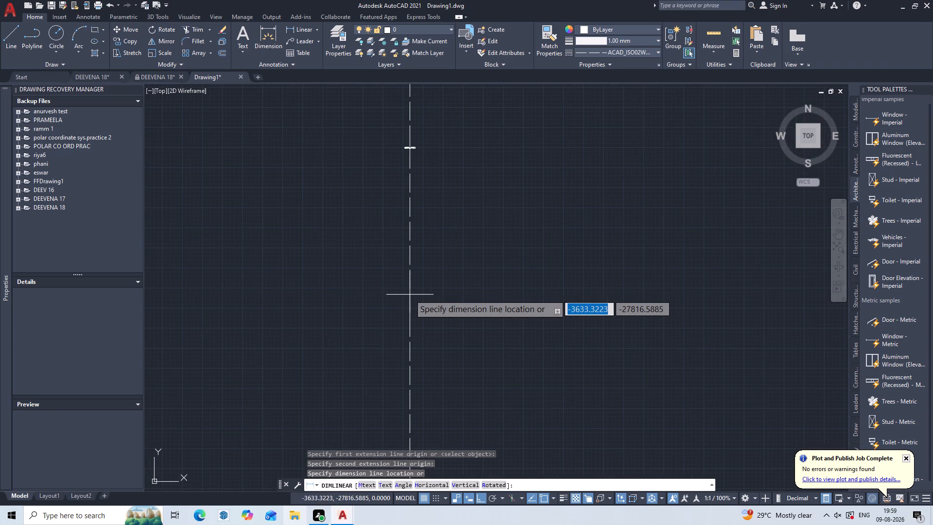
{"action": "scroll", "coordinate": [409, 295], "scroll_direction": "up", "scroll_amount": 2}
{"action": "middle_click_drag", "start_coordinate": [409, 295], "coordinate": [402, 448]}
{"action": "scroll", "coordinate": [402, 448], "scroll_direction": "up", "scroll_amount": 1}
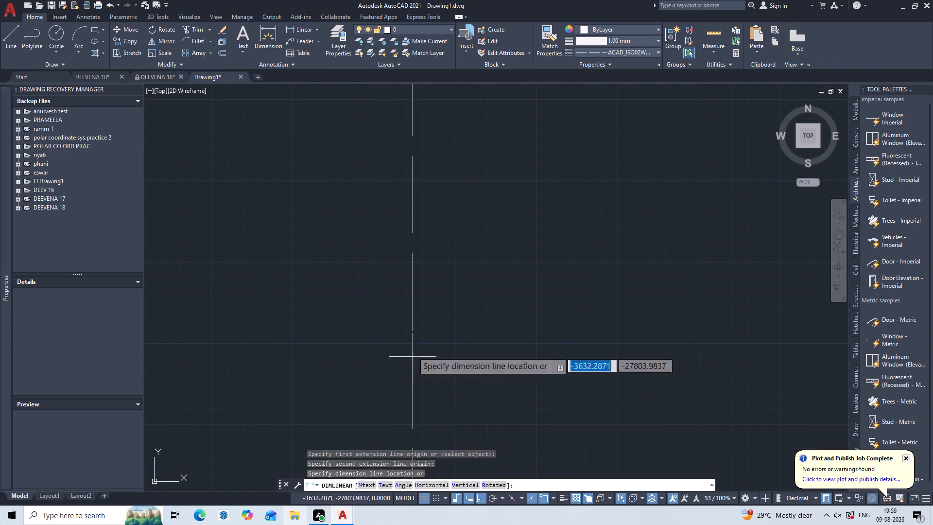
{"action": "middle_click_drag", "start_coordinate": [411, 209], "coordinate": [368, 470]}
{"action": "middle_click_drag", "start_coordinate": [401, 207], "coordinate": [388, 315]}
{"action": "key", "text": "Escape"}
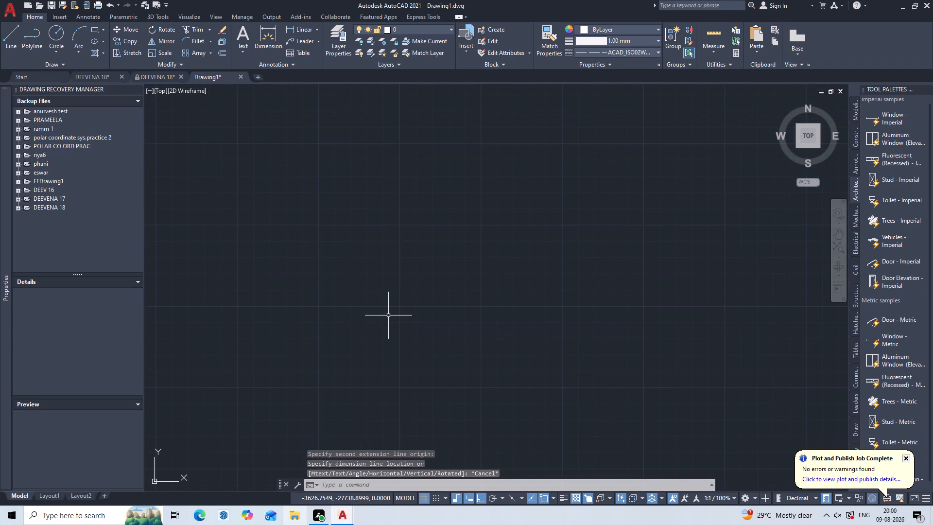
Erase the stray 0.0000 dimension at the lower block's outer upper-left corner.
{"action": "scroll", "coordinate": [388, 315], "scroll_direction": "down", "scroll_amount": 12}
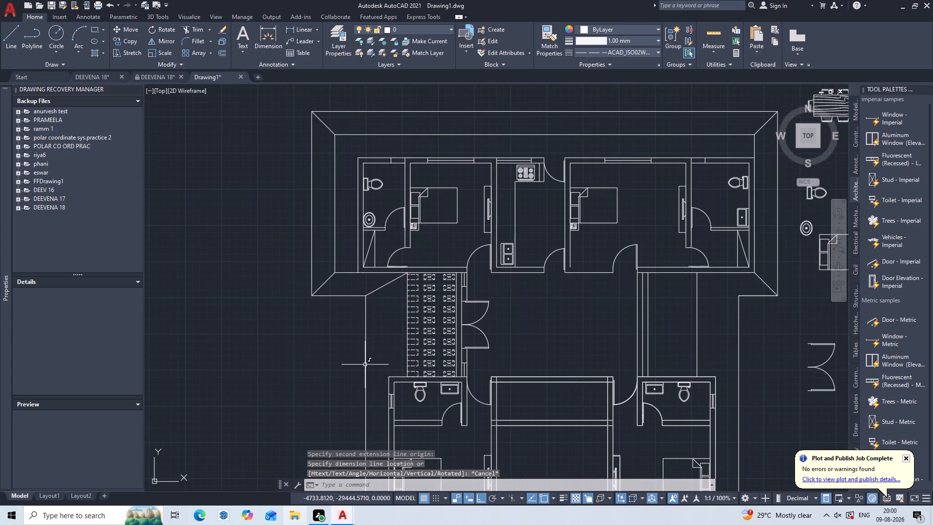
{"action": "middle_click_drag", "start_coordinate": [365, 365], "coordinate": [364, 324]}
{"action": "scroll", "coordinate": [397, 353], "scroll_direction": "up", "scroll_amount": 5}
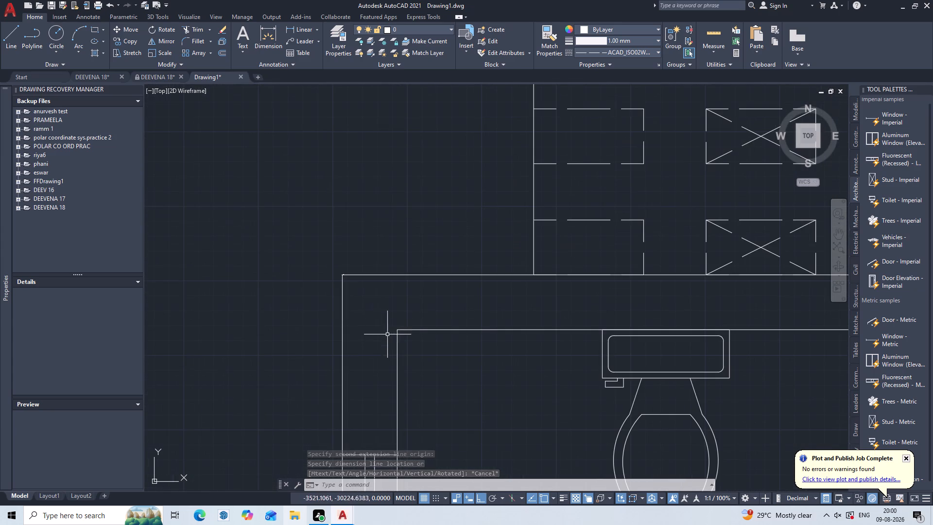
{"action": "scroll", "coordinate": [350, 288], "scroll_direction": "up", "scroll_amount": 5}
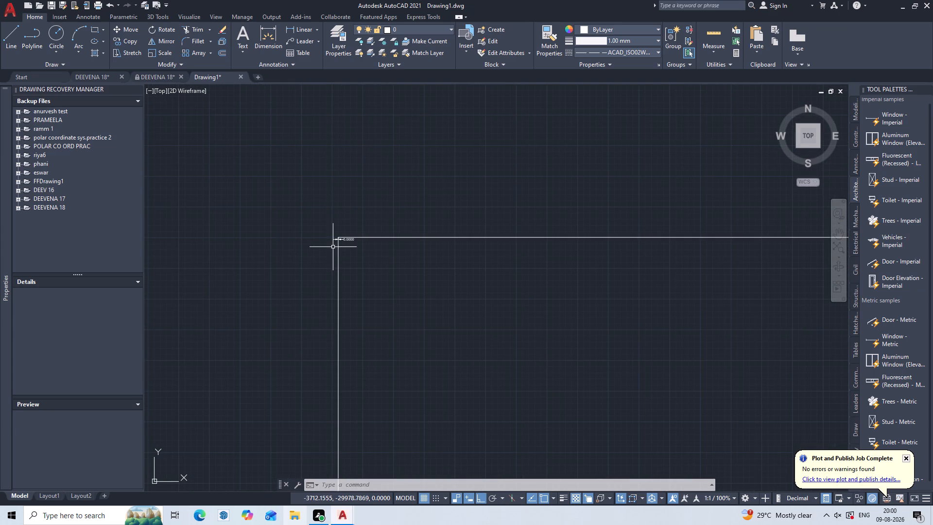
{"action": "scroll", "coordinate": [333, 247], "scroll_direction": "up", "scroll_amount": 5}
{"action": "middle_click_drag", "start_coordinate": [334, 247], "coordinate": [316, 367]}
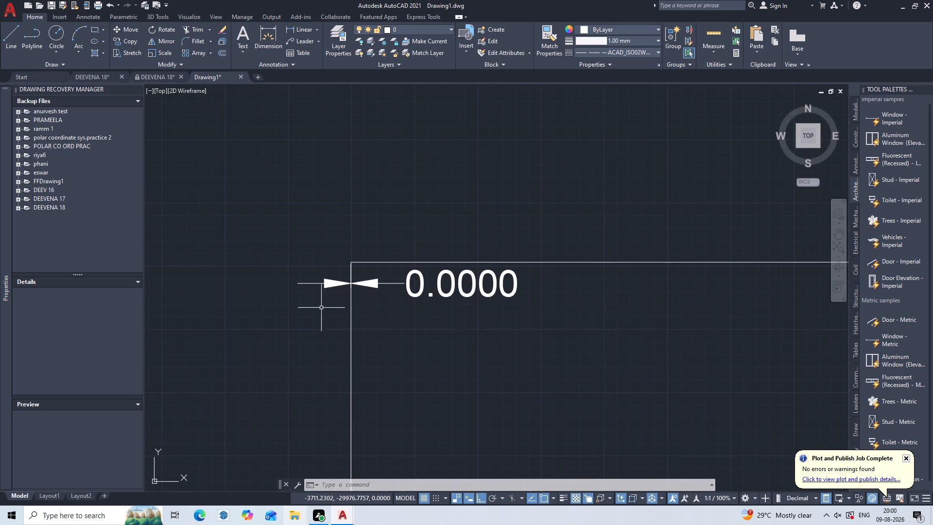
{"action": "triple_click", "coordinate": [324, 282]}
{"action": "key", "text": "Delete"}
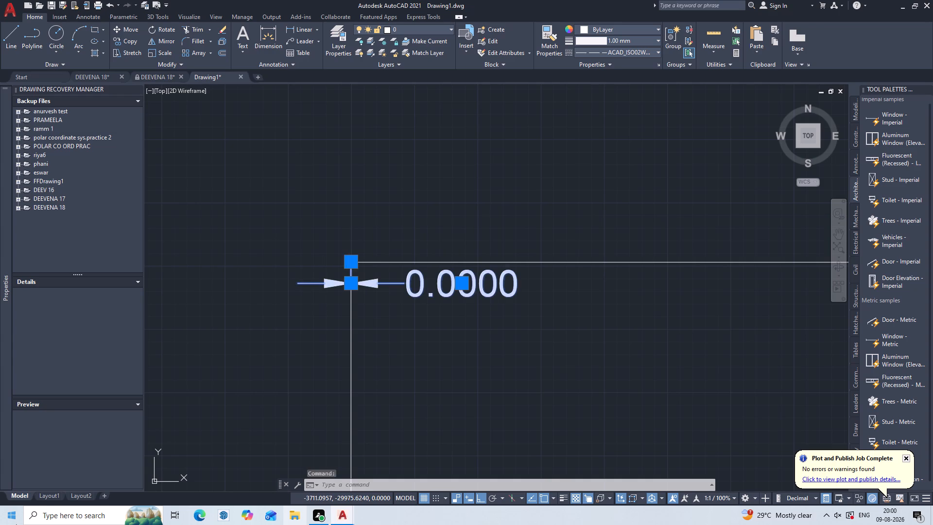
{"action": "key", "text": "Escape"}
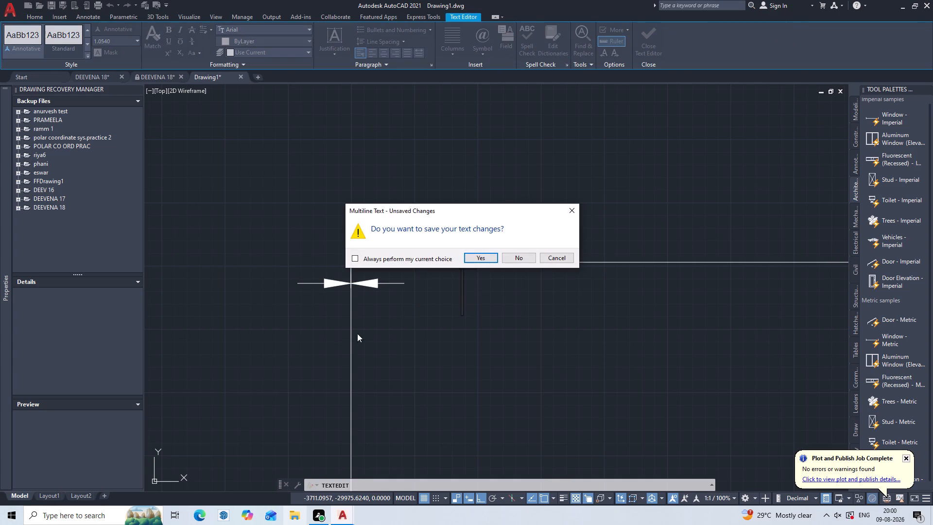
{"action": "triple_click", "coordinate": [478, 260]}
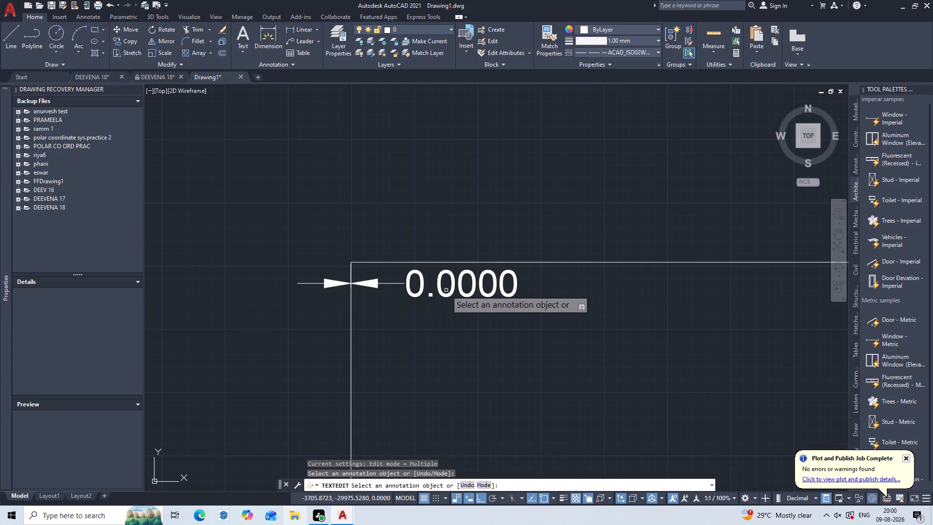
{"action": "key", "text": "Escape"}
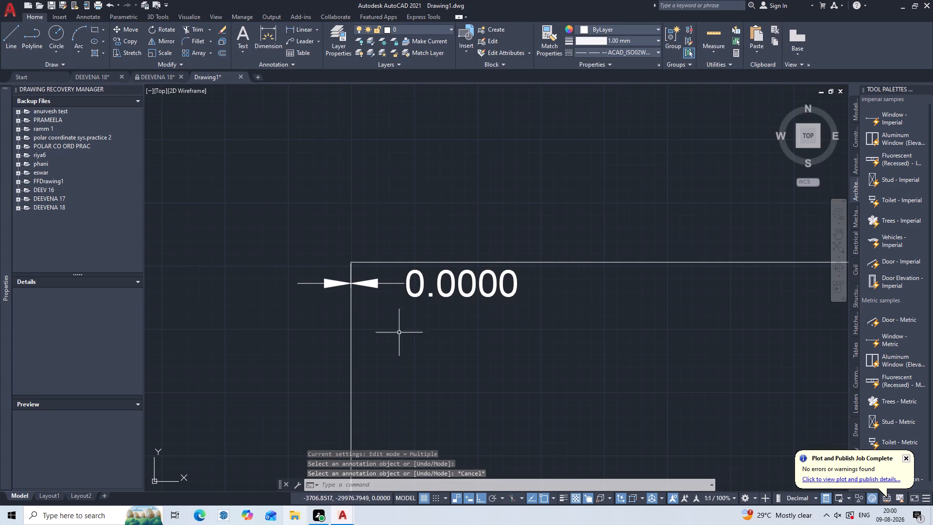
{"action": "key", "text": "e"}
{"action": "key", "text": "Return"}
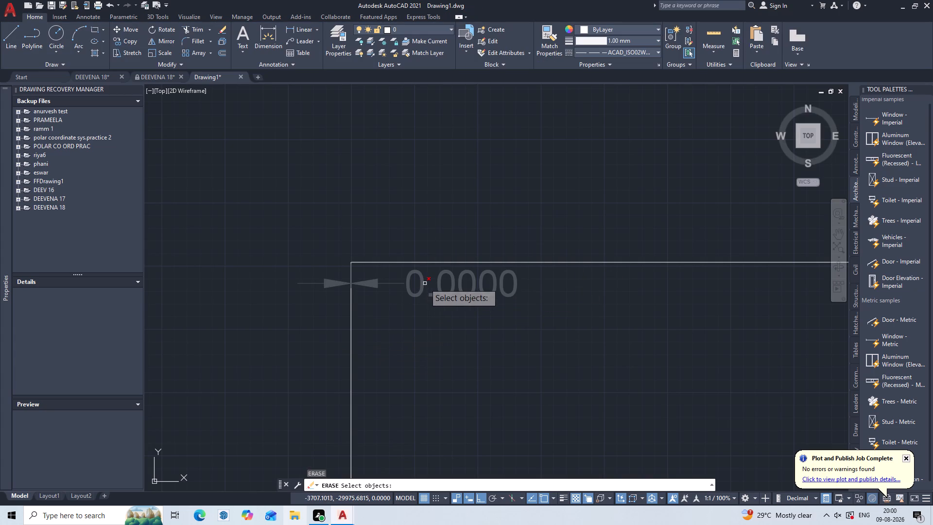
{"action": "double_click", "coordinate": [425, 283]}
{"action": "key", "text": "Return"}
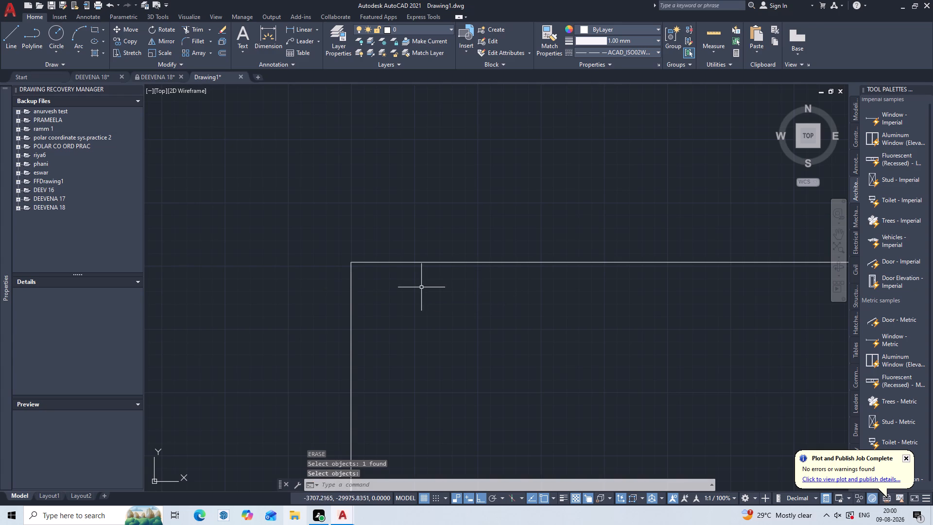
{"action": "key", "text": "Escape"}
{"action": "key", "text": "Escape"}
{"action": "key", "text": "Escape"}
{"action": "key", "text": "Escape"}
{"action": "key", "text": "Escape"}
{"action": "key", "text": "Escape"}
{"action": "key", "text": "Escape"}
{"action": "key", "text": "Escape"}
Examine the whole floor plan and the strip of dashed rectangles beside the left connecting wall.
{"action": "scroll", "coordinate": [401, 320], "scroll_direction": "down", "scroll_amount": 3}
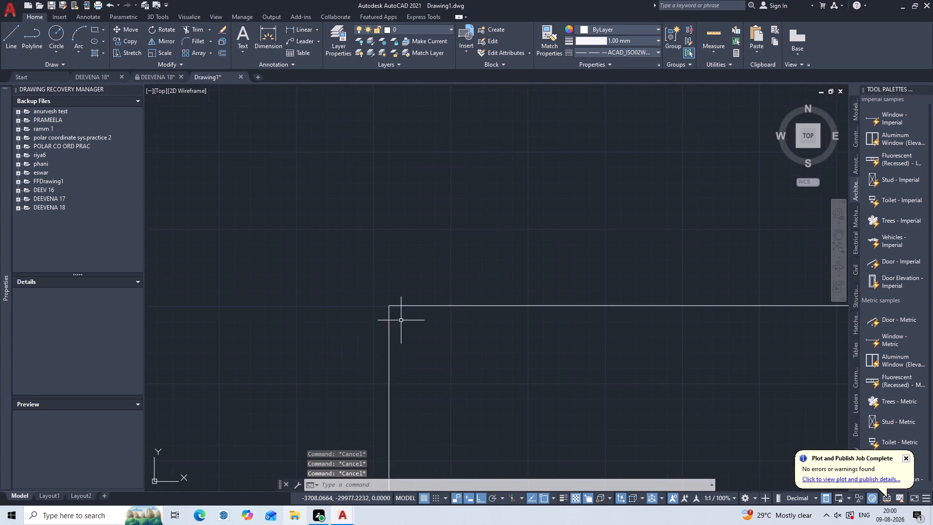
{"action": "scroll", "coordinate": [401, 320], "scroll_direction": "down", "scroll_amount": 9}
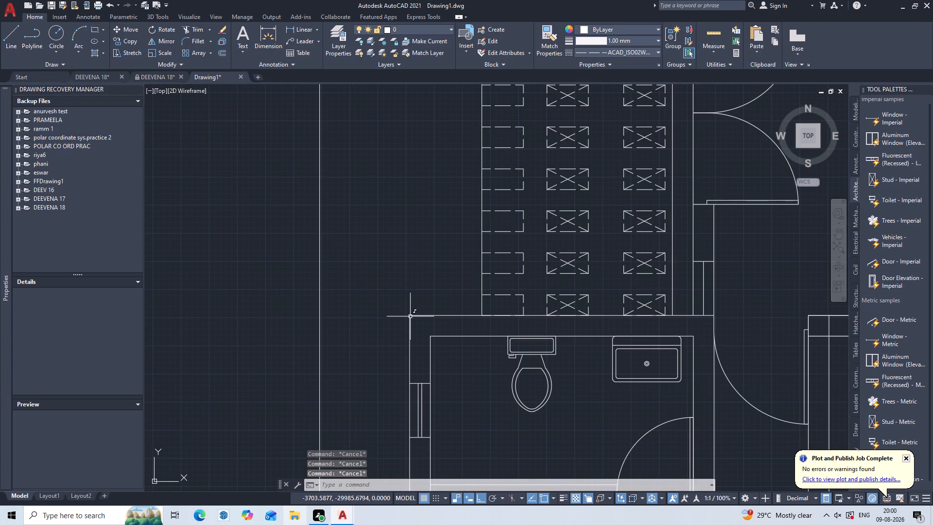
{"action": "scroll", "coordinate": [410, 315], "scroll_direction": "down", "scroll_amount": 1}
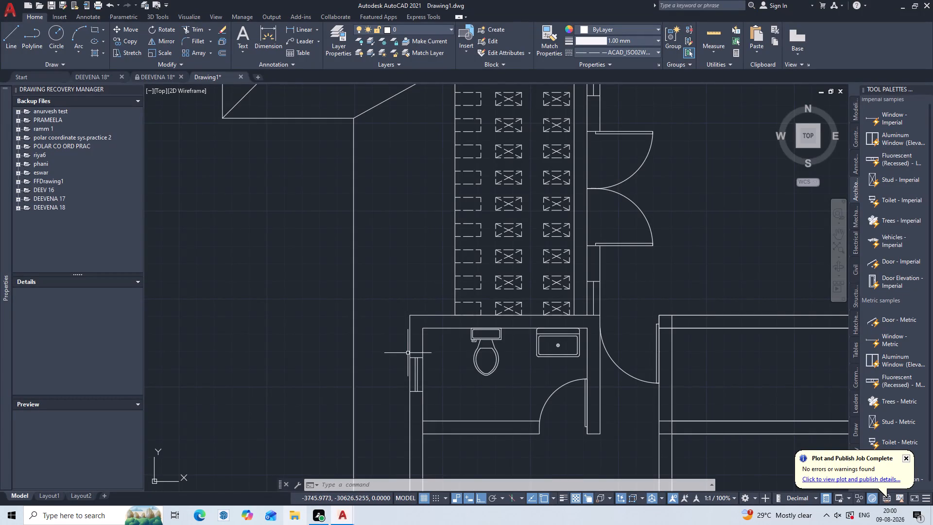
{"action": "scroll", "coordinate": [414, 335], "scroll_direction": "down", "scroll_amount": 2}
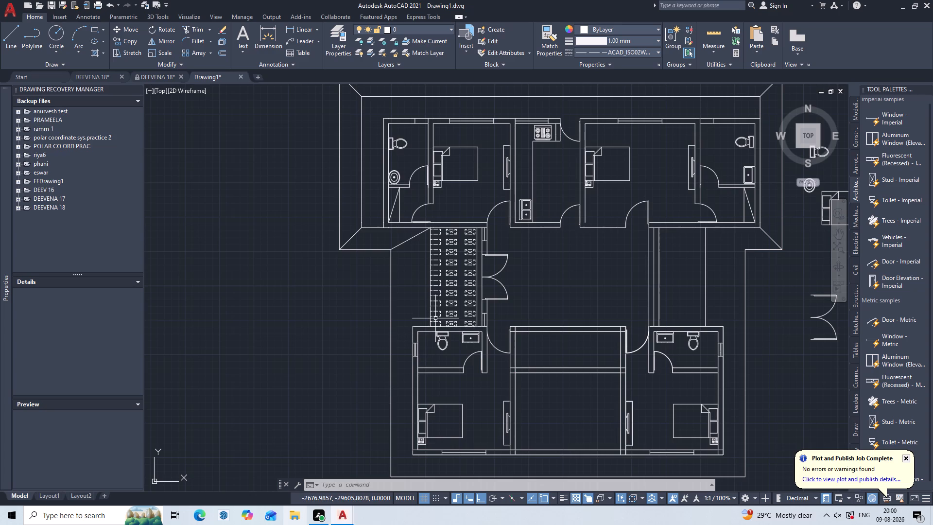
{"action": "scroll", "coordinate": [436, 318], "scroll_direction": "down", "scroll_amount": 1}
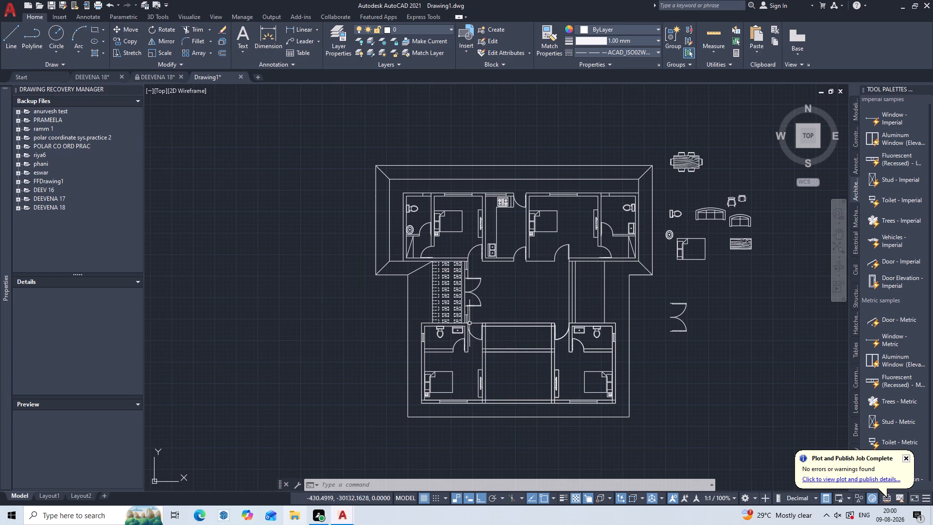
{"action": "scroll", "coordinate": [425, 297], "scroll_direction": "up", "scroll_amount": 2}
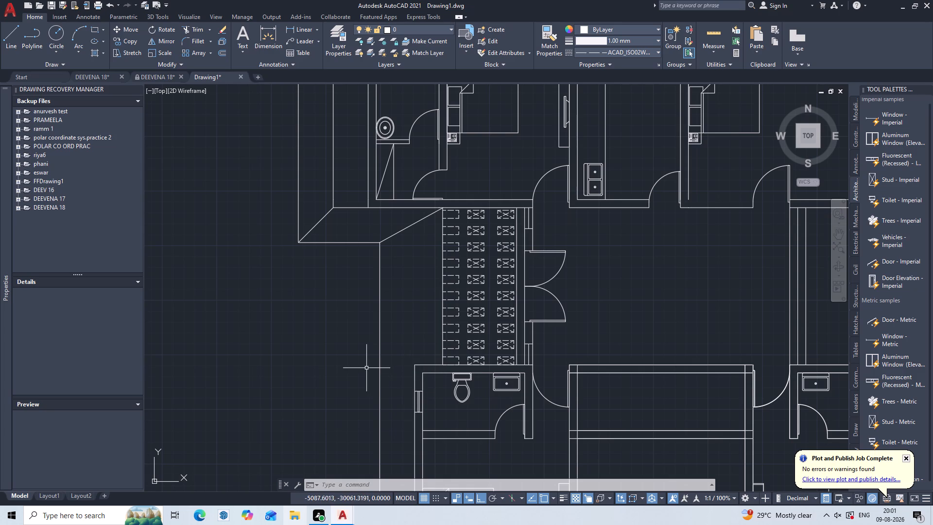
Draw a 1200 horizontal line leftward from the midpoint between the two ends of the dashed-rectangle strip's left edge.
{"action": "key", "text": "l"}
{"action": "key", "text": "Return"}
{"action": "key", "text": "m"}
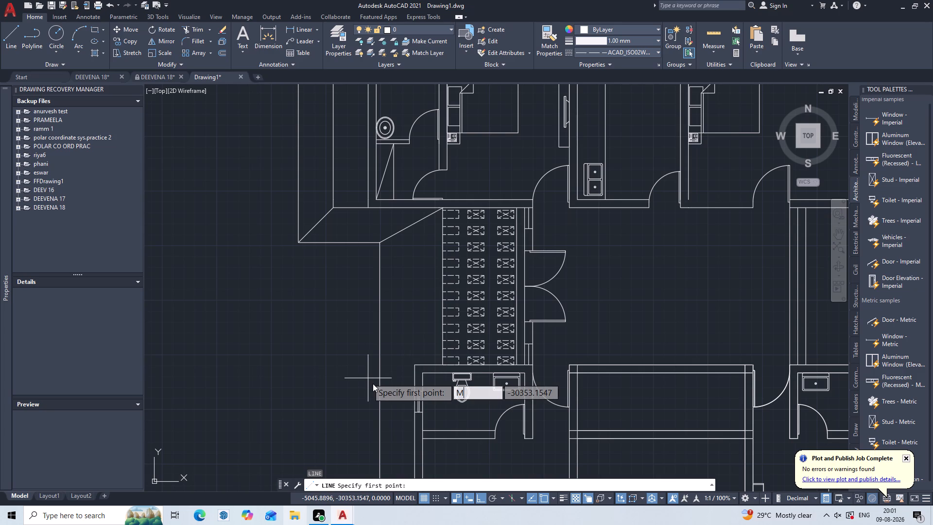
{"action": "key", "text": "2"}
{"action": "key", "text": "p"}
{"action": "key", "text": "Return"}
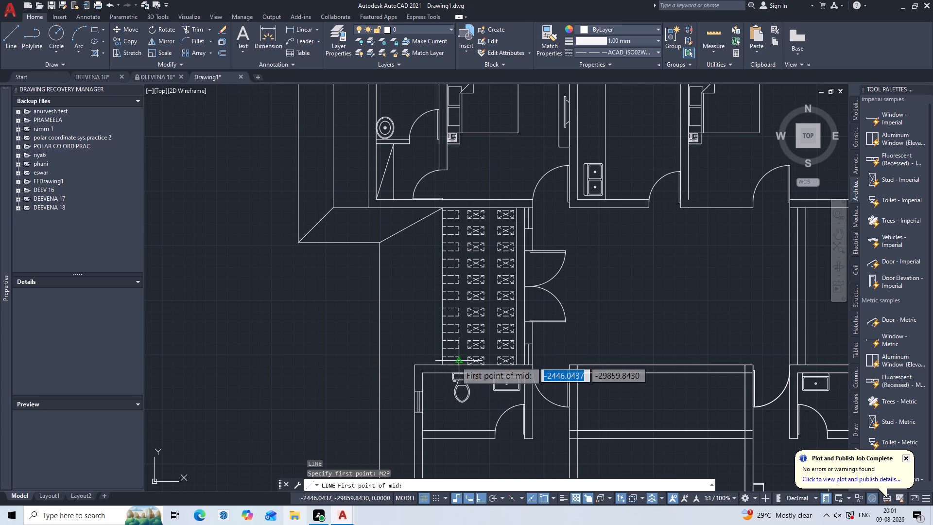
{"action": "double_click", "coordinate": [441, 365]}
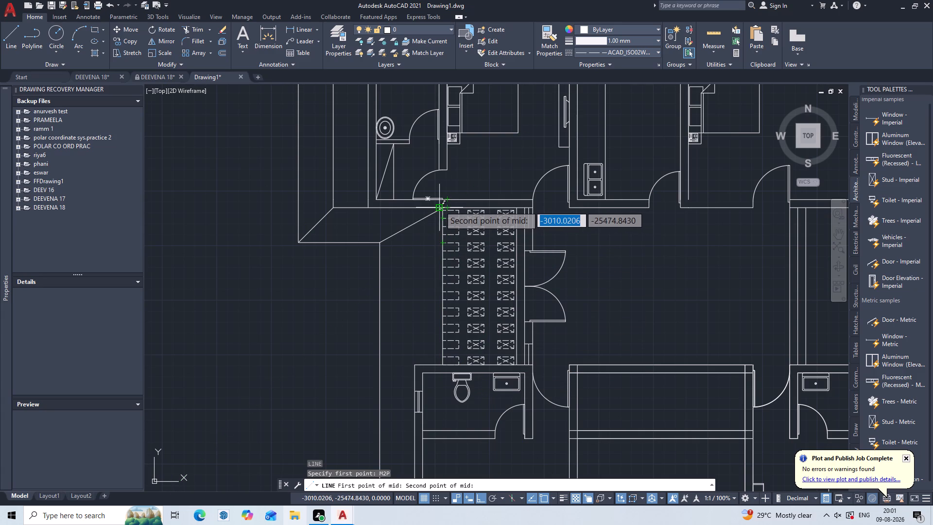
{"action": "scroll", "coordinate": [442, 209], "scroll_direction": "up", "scroll_amount": 3}
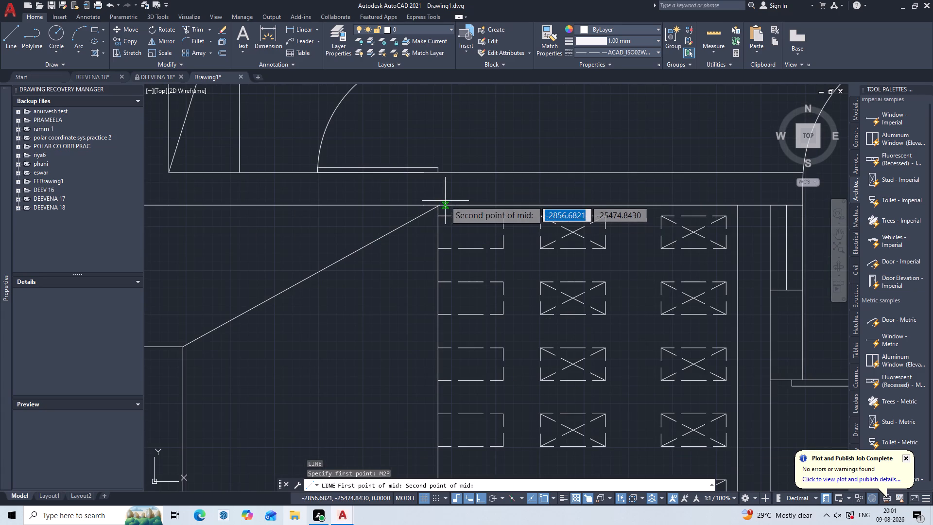
{"action": "left_click", "coordinate": [437, 203]}
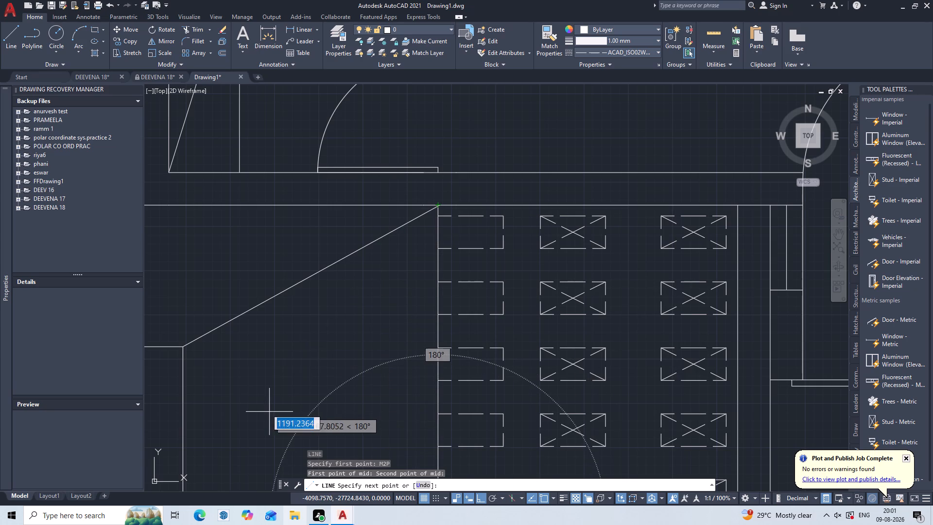
{"action": "scroll", "coordinate": [269, 412], "scroll_direction": "down", "scroll_amount": 1}
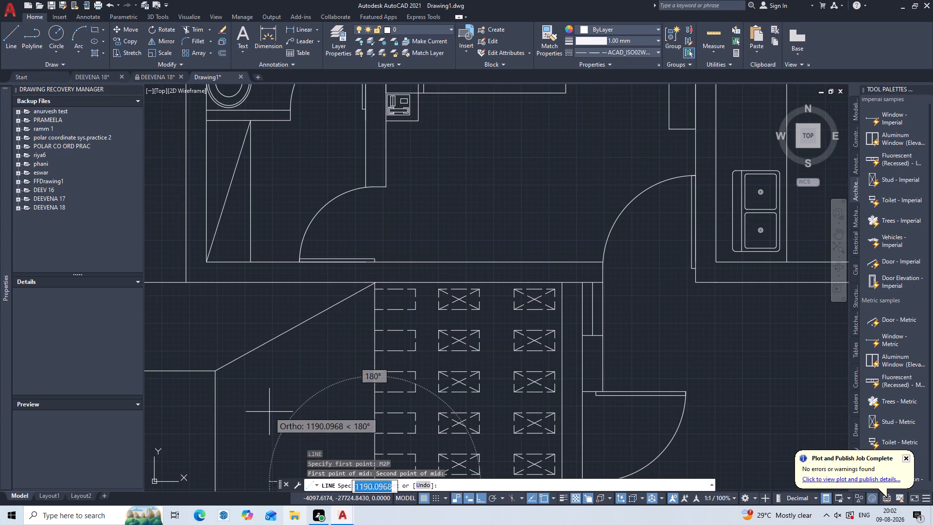
{"action": "scroll", "coordinate": [269, 412], "scroll_direction": "down", "scroll_amount": 2}
{"action": "middle_click_drag", "start_coordinate": [269, 412], "coordinate": [366, 279]}
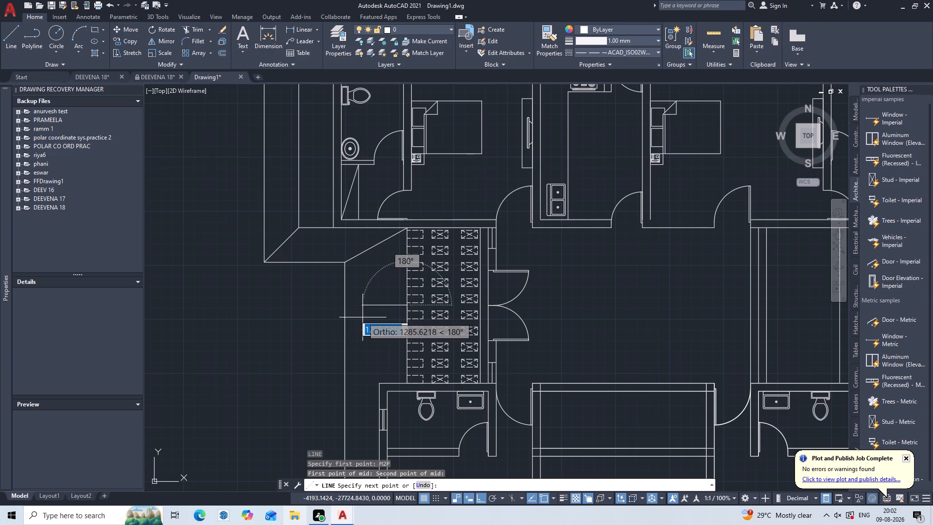
{"action": "type", "text": "12"}
{"action": "type", "text": "00"}
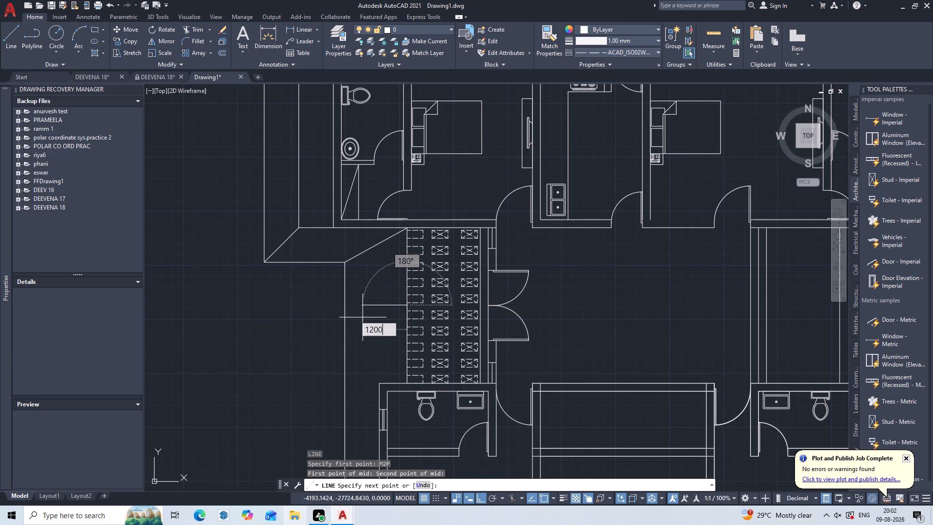
{"action": "key", "text": "Return"}
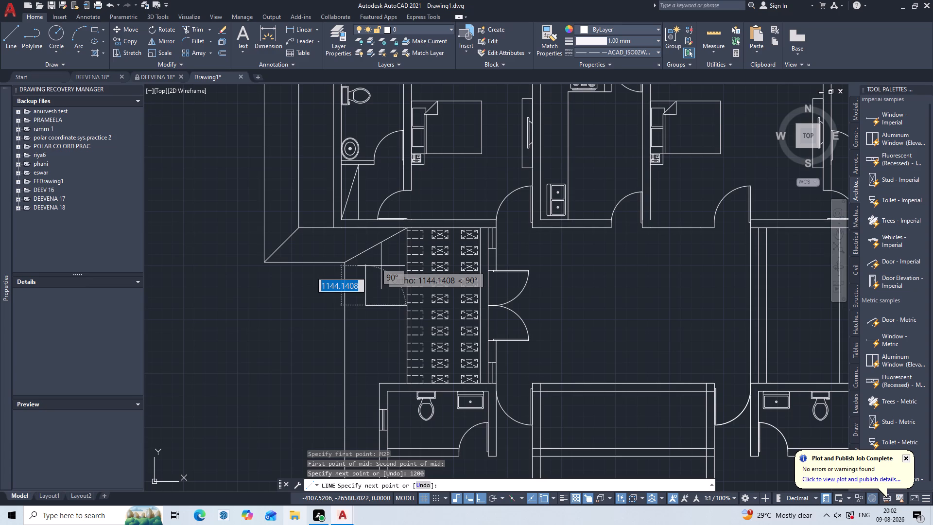
Continue the line 1500 vertically upward from the left end of the 1200 horizontal line.
{"action": "key", "text": "1"}
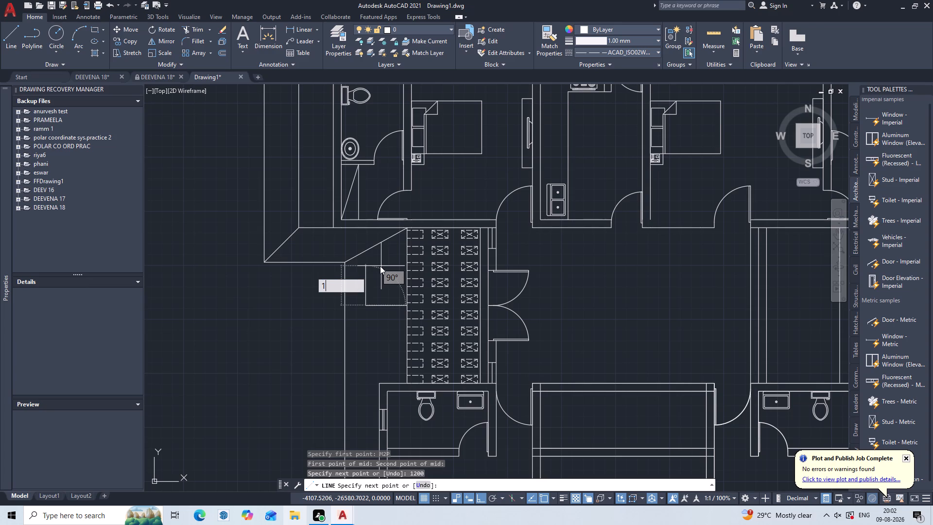
{"action": "type", "text": "500"}
{"action": "key", "text": "Return"}
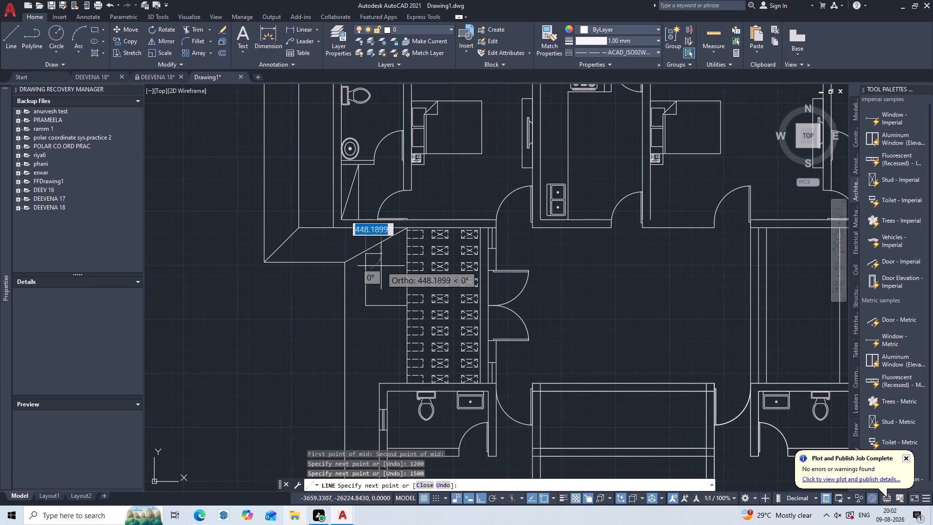
{"action": "key", "text": "Escape"}
Draw a 1500 vertical line downward from the left end of the 1200 horizontal line.
{"action": "key", "text": "l"}
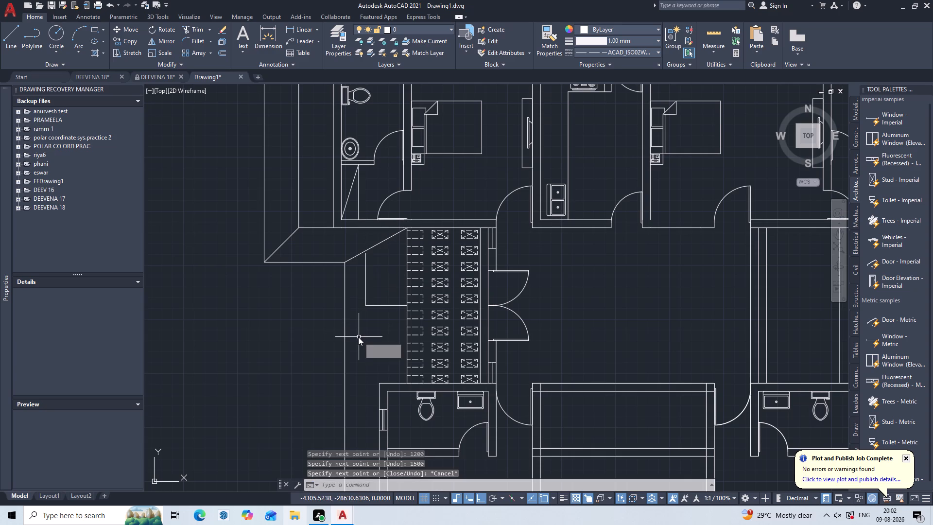
{"action": "key", "text": "Return"}
{"action": "triple_click", "coordinate": [368, 304]}
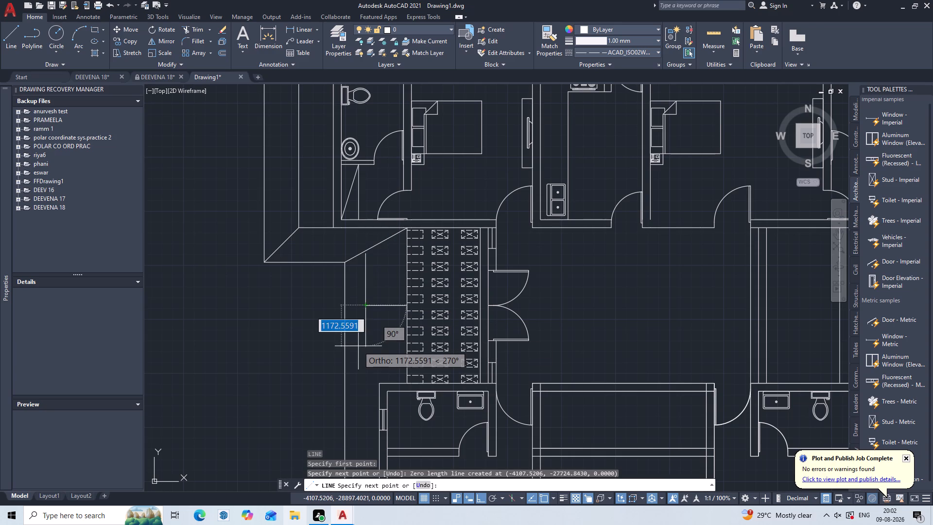
{"action": "key", "text": "1"}
{"action": "type", "text": "500"}
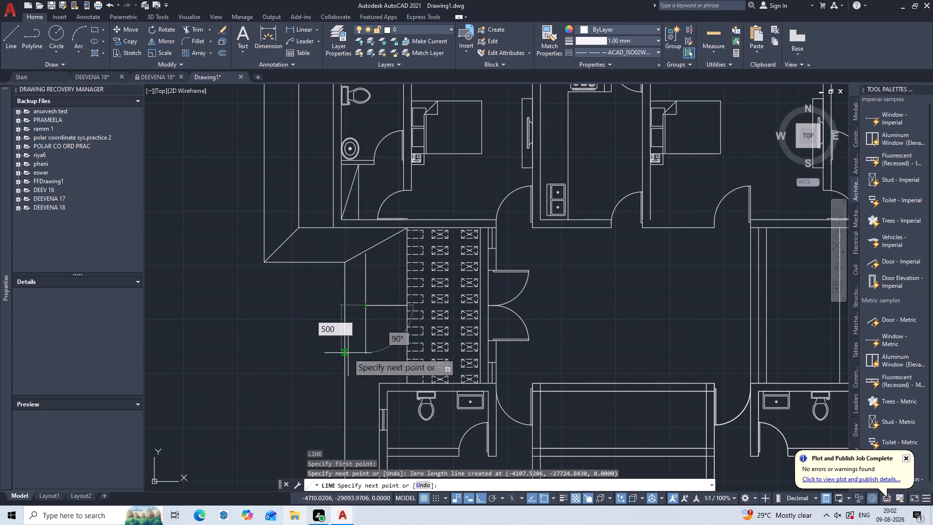
{"action": "key", "text": "BackSpace"}
{"action": "key", "text": "BackSpace"}
{"action": "key", "text": "BackSpace"}
{"action": "key", "text": "1"}
{"action": "type", "text": "500"}
{"action": "key", "text": "Return"}
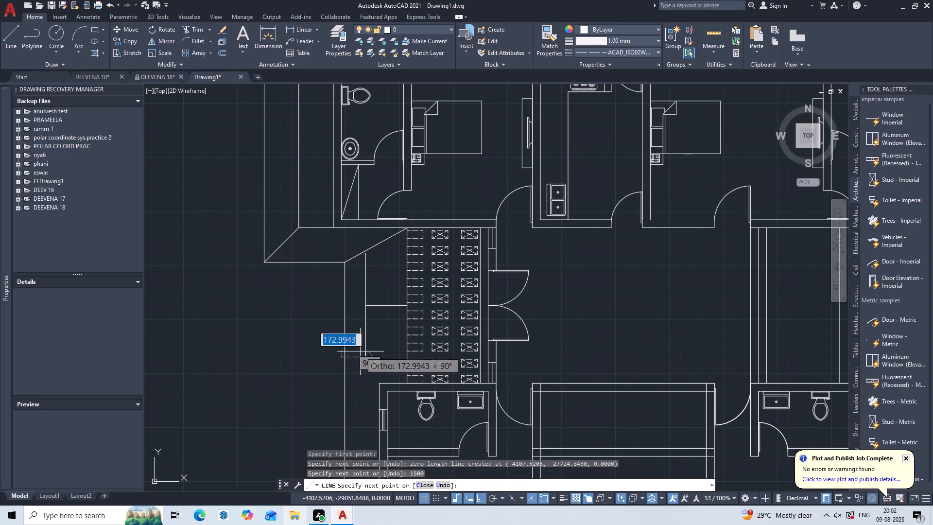
{"action": "key", "text": "Escape"}
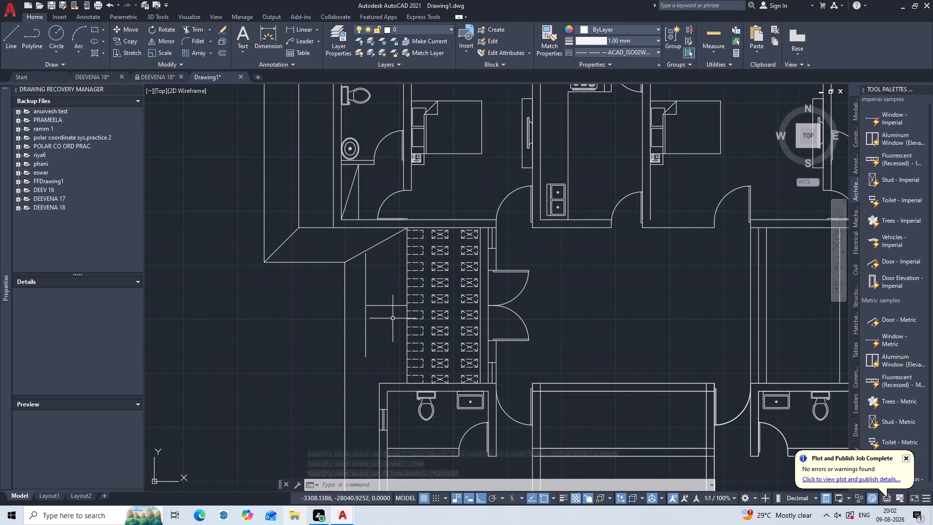
Erase the 1200 horizontal line between the strip's left edge and the new vertical lines.
{"action": "left_click", "coordinate": [390, 296]}
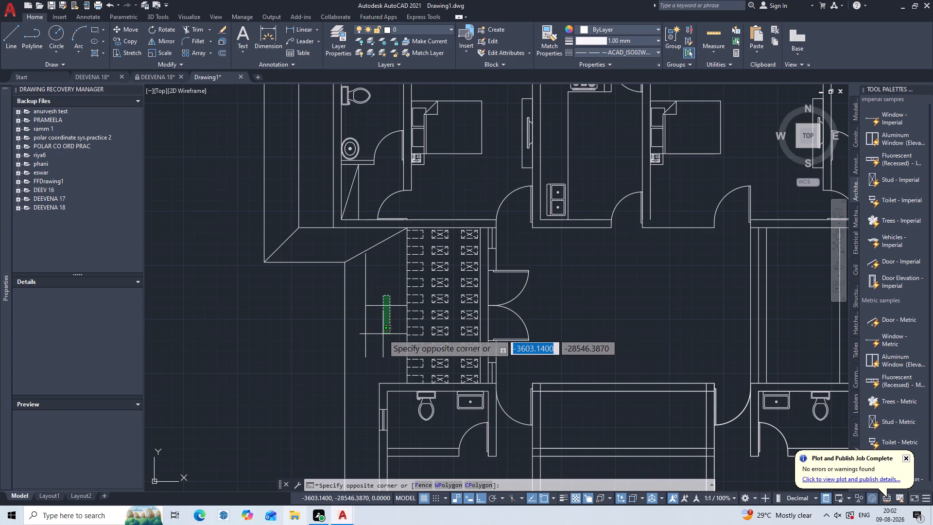
{"action": "double_click", "coordinate": [383, 334]}
{"action": "key", "text": "Delete"}
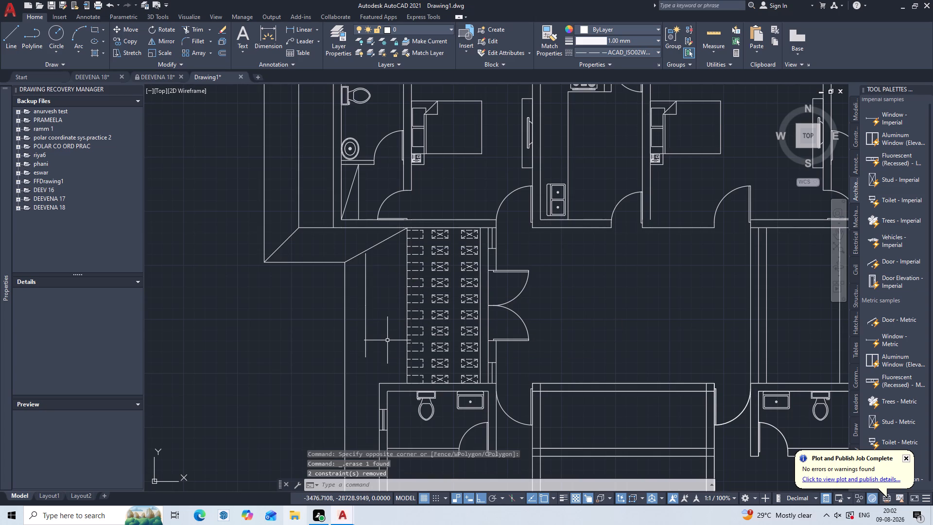
Erase the slanted line running from the outer outline corner up to the strip's upper-left corner.
{"action": "scroll", "coordinate": [363, 259], "scroll_direction": "up", "scroll_amount": 2}
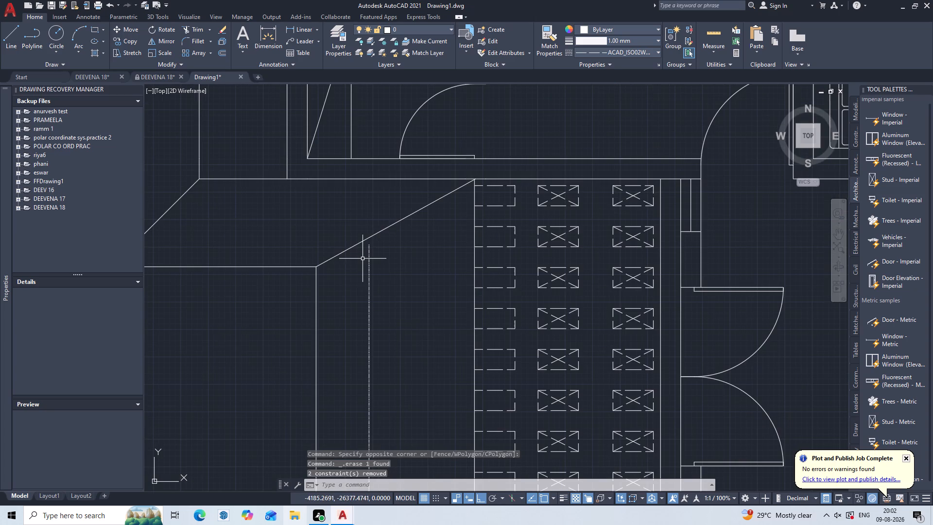
{"action": "scroll", "coordinate": [364, 255], "scroll_direction": "up", "scroll_amount": 2}
{"action": "middle_click_drag", "start_coordinate": [364, 255], "coordinate": [296, 360]}
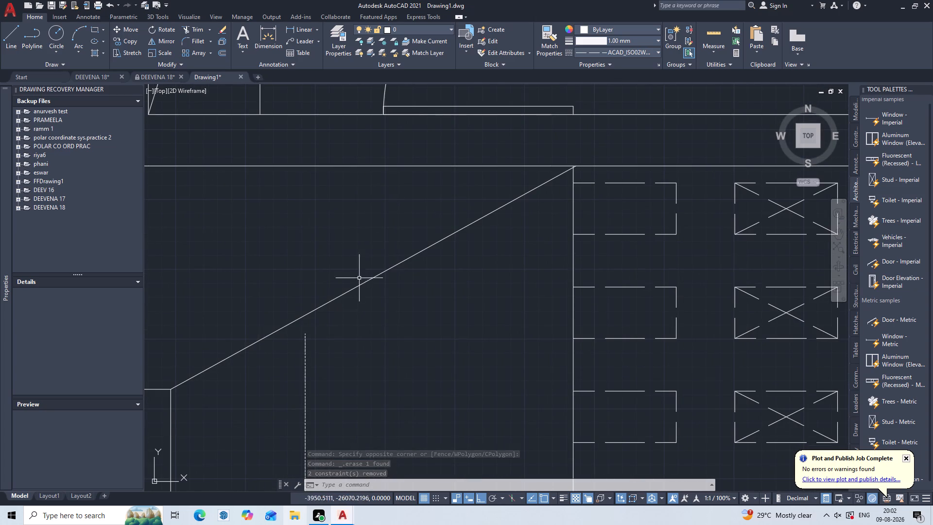
{"action": "triple_click", "coordinate": [385, 253]}
{"action": "left_click", "coordinate": [385, 253]}
{"action": "double_click", "coordinate": [376, 310]}
{"action": "double_click", "coordinate": [382, 258]}
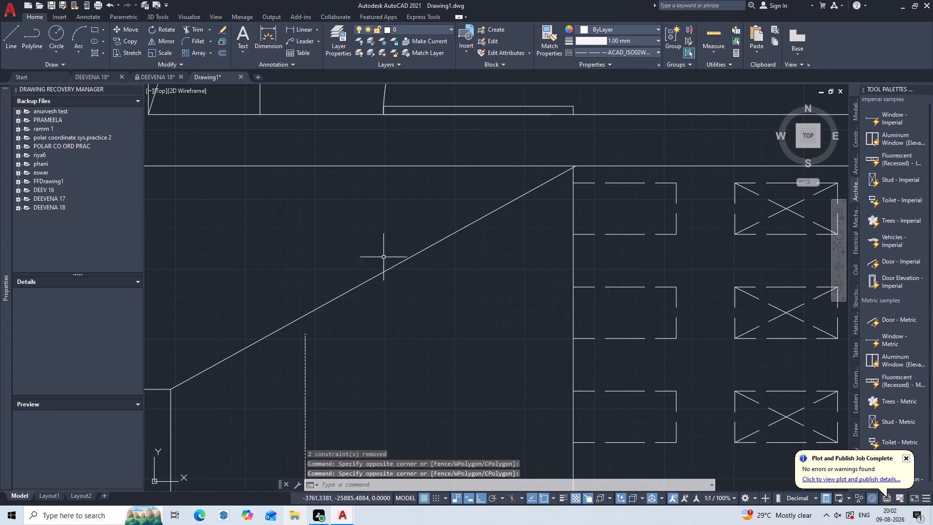
{"action": "left_click", "coordinate": [388, 252]}
{"action": "triple_click", "coordinate": [386, 286]}
{"action": "double_click", "coordinate": [386, 286]}
{"action": "key", "text": "Delete"}
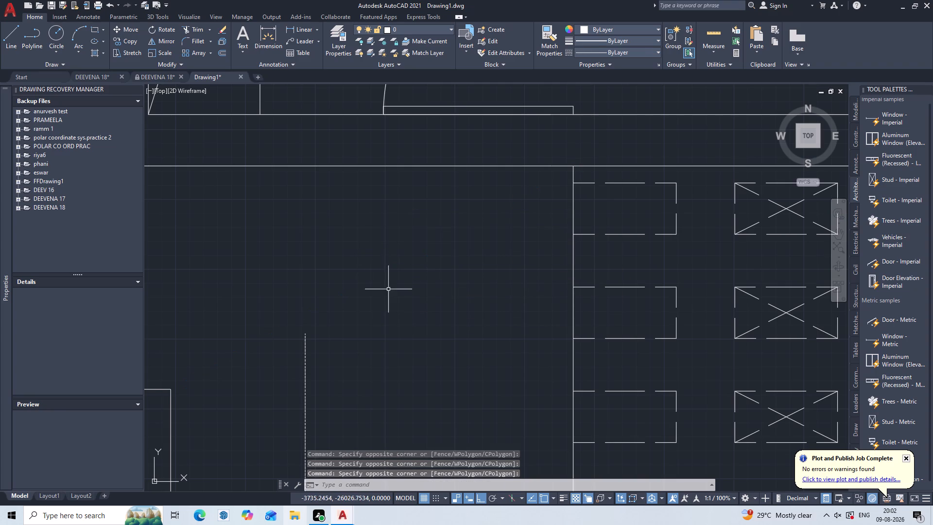
Redraw the slanted line from the outer outline corner to the exact upper-left corner of the dashed-rectangle strip.
{"action": "key", "text": "l"}
{"action": "key", "text": "Return"}
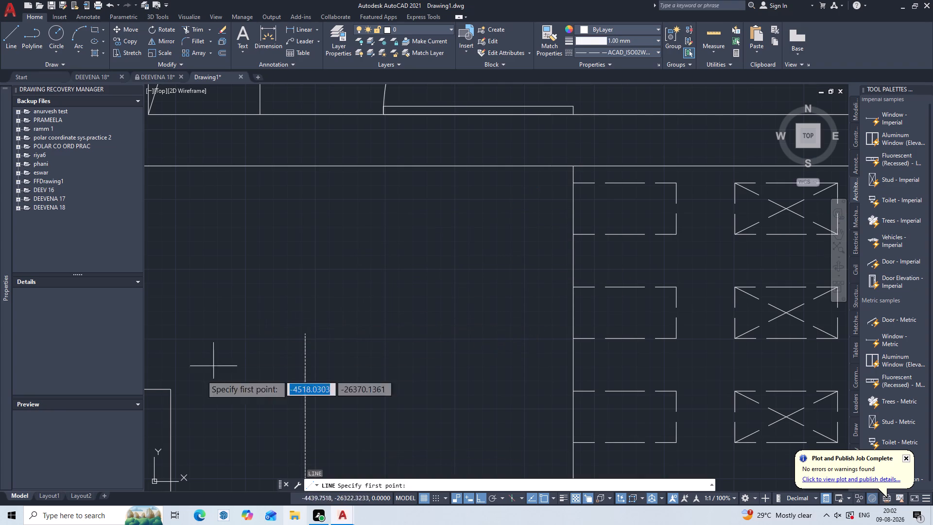
{"action": "double_click", "coordinate": [172, 390]}
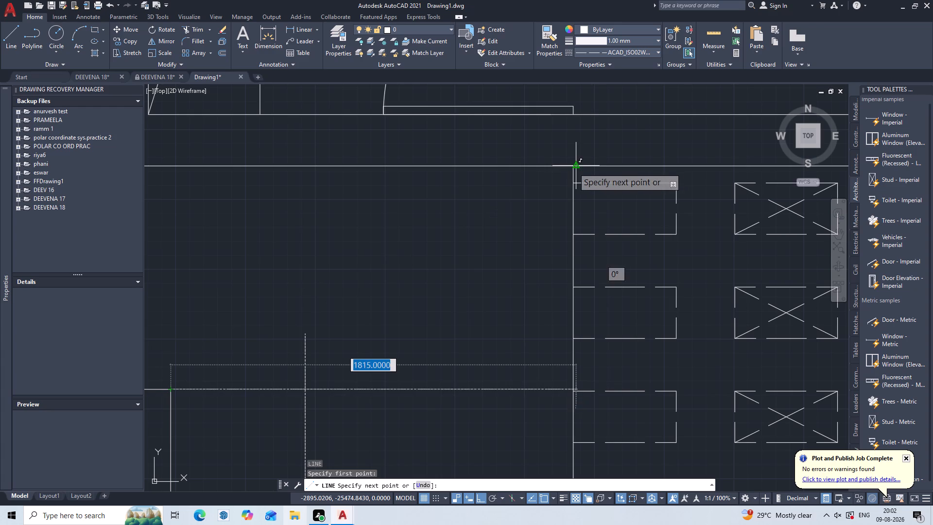
{"action": "double_click", "coordinate": [570, 166]}
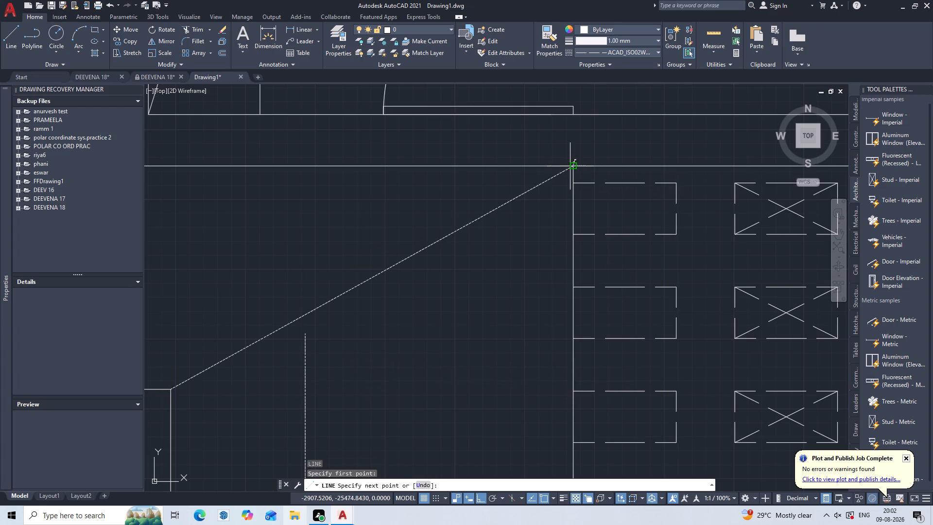
{"action": "key", "text": "Escape"}
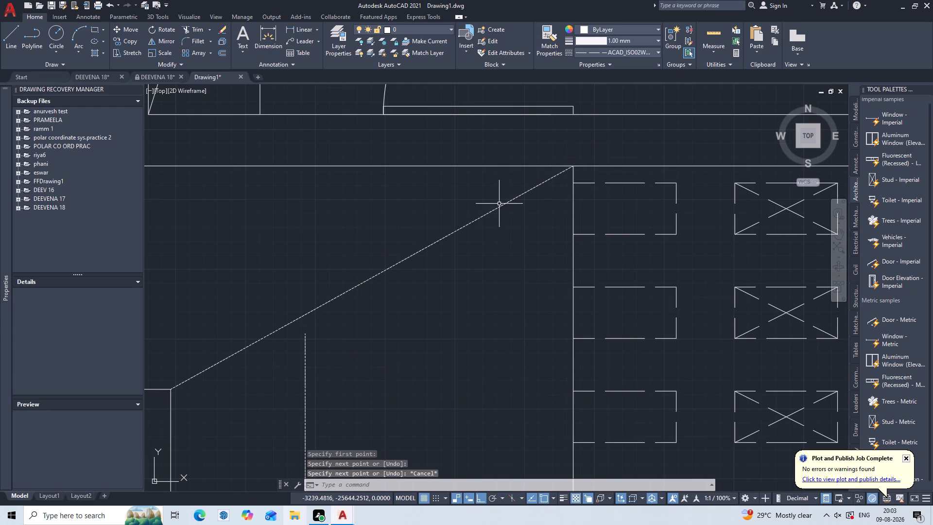
Set the redrawn slanted line's linetype to ByLayer.
{"action": "triple_click", "coordinate": [499, 204]}
{"action": "double_click", "coordinate": [486, 202]}
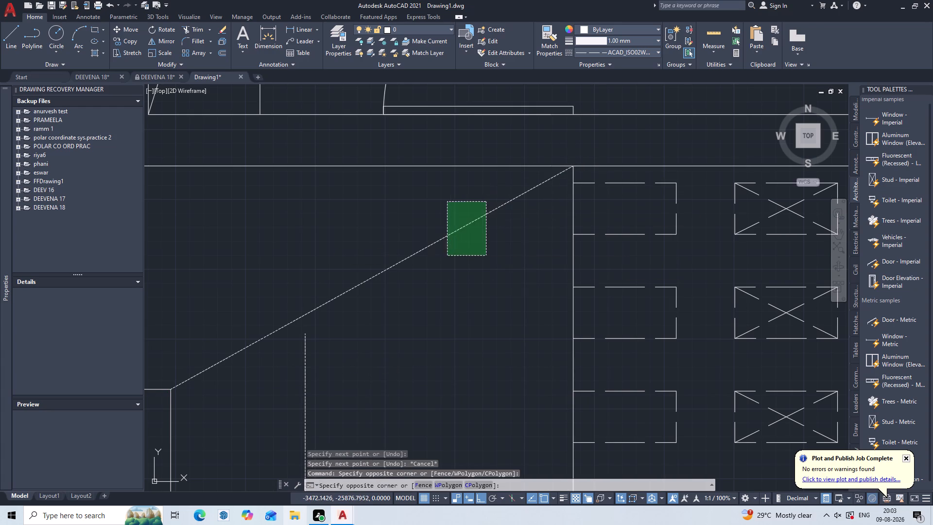
{"action": "left_click", "coordinate": [447, 256]}
{"action": "triple_click", "coordinate": [625, 49]}
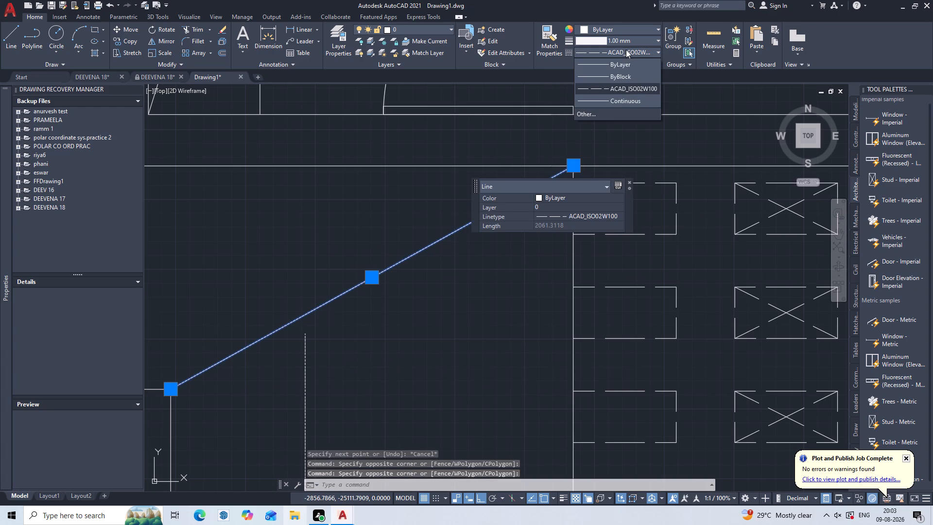
{"action": "triple_click", "coordinate": [618, 67]}
{"action": "left_click", "coordinate": [618, 67]}
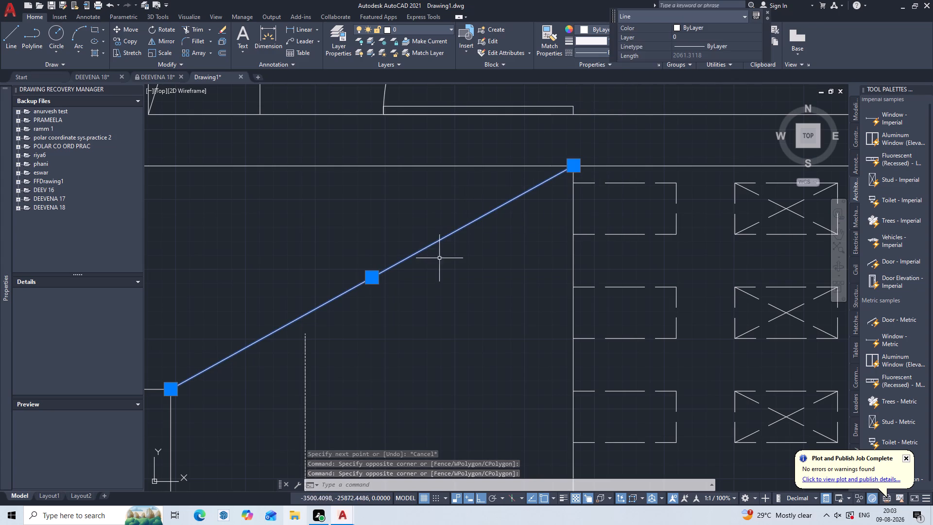
{"action": "key", "text": "Escape"}
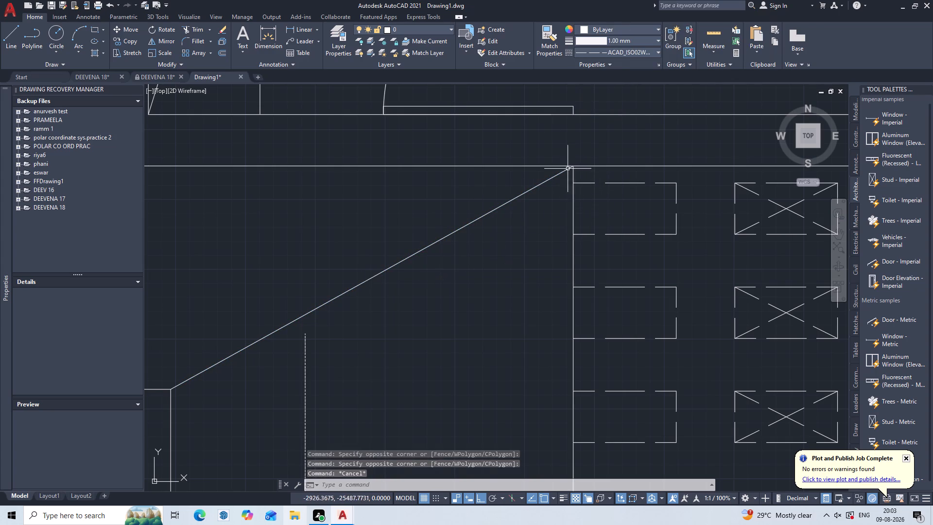
Set the linetype of the upper dashed vertical line beside the dashed-rectangle strip to ByLayer.
{"action": "scroll", "coordinate": [564, 158], "scroll_direction": "up", "scroll_amount": 3}
{"action": "scroll", "coordinate": [564, 158], "scroll_direction": "down", "scroll_amount": 3}
{"action": "middle_click_drag", "start_coordinate": [446, 364], "coordinate": [415, 258]}
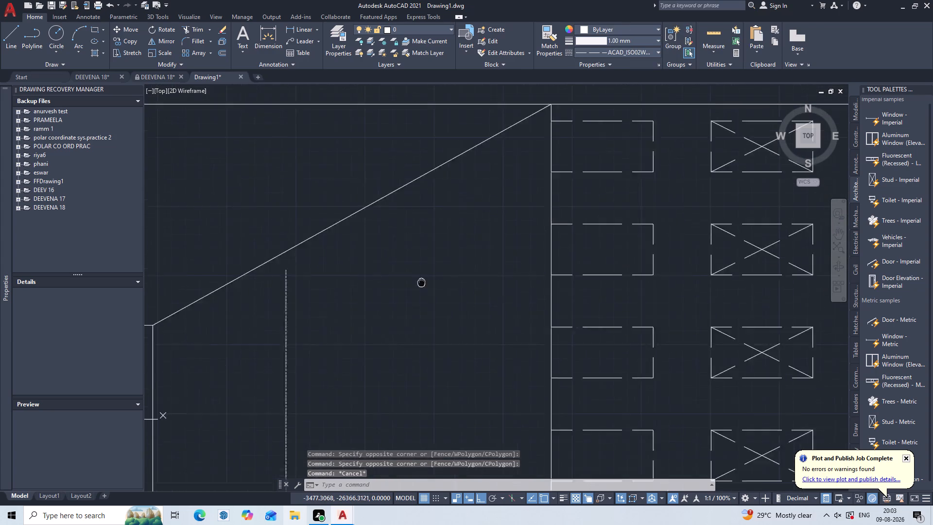
{"action": "middle_click_drag", "start_coordinate": [415, 258], "coordinate": [411, 218]}
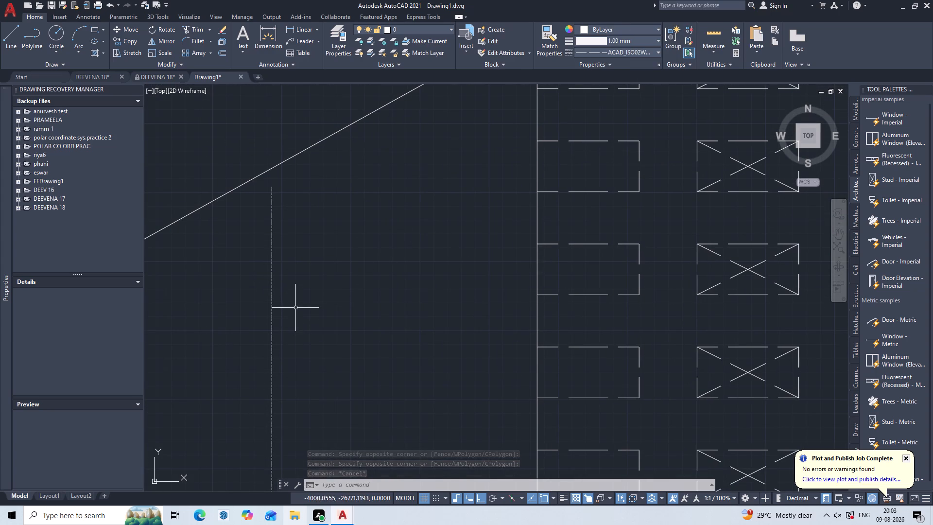
{"action": "triple_click", "coordinate": [291, 294]}
{"action": "double_click", "coordinate": [291, 294]}
{"action": "triple_click", "coordinate": [243, 364]}
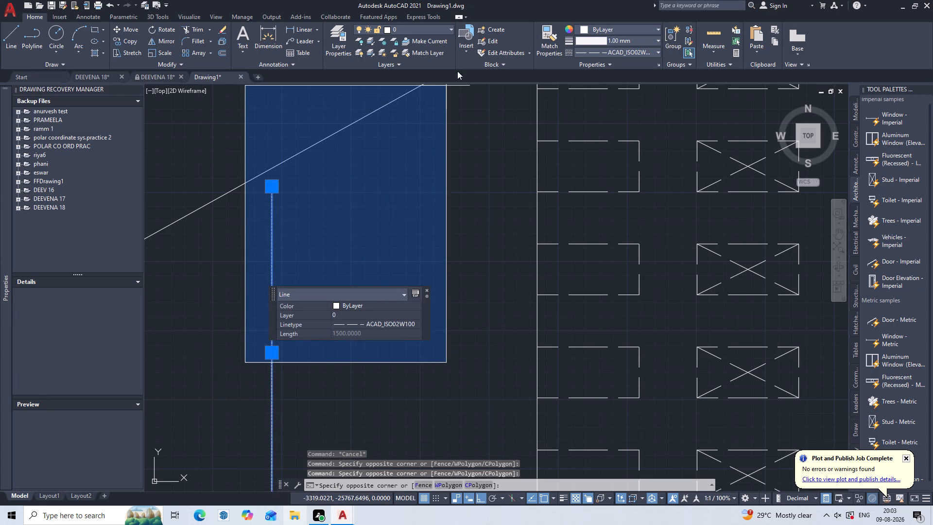
{"action": "left_click", "coordinate": [387, 226]}
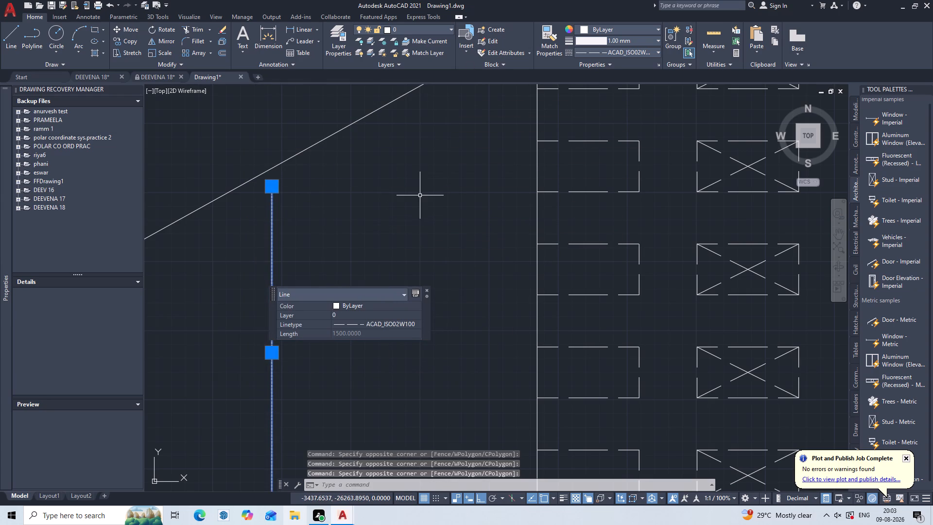
{"action": "left_click", "coordinate": [638, 53]}
{"action": "left_click", "coordinate": [633, 63]}
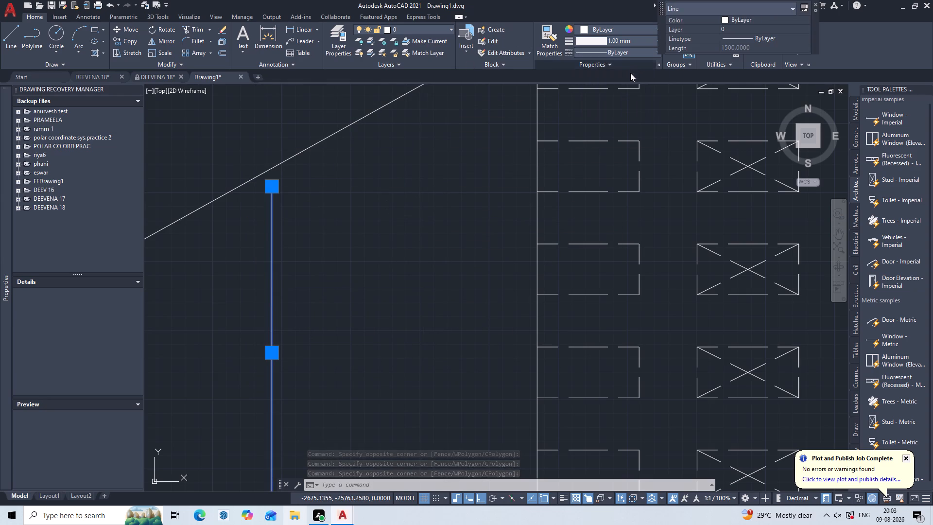
{"action": "key", "text": "Escape"}
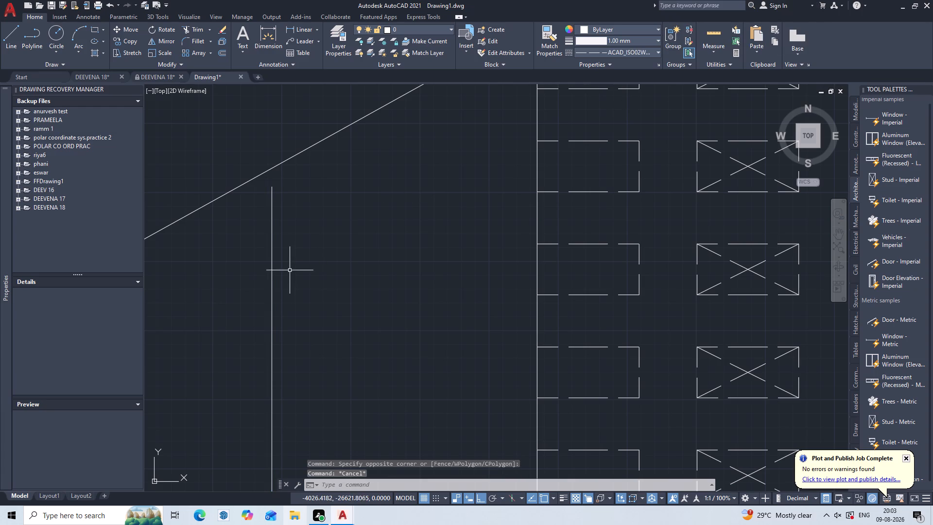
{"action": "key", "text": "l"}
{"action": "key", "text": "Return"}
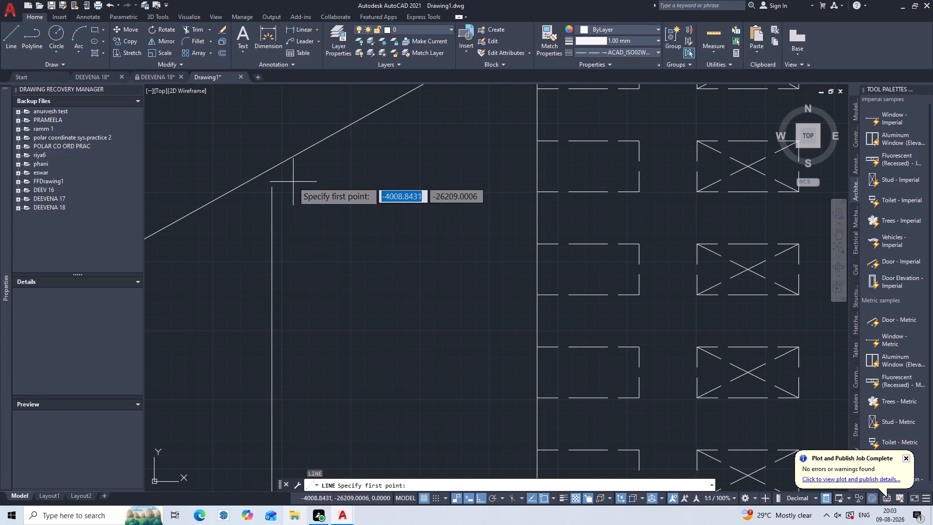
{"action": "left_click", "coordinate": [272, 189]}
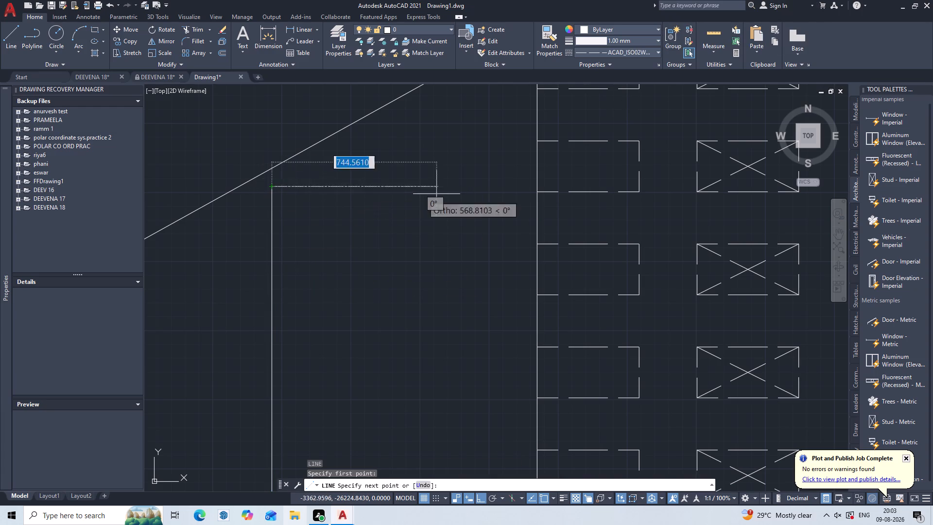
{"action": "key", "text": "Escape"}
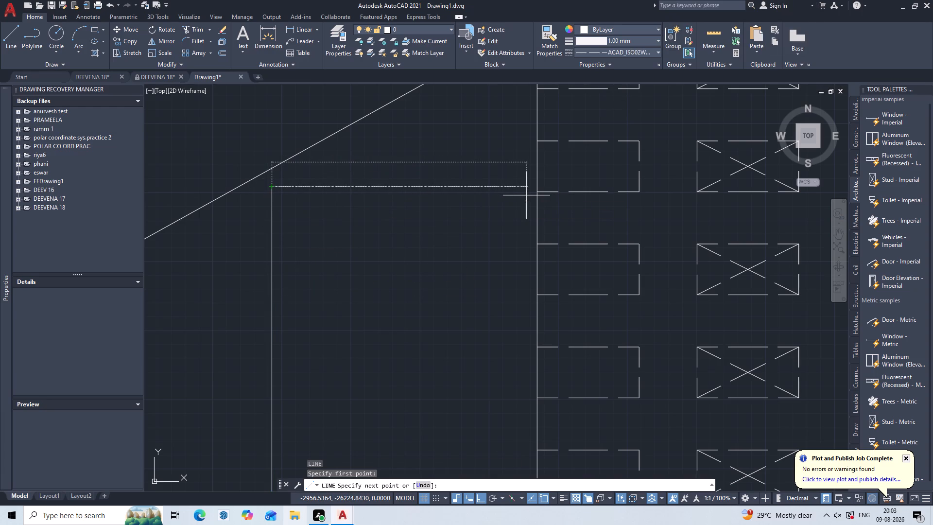
Set the current linetype for new objects to ByLayer.
{"action": "double_click", "coordinate": [617, 48]}
{"action": "left_click", "coordinate": [618, 51]}
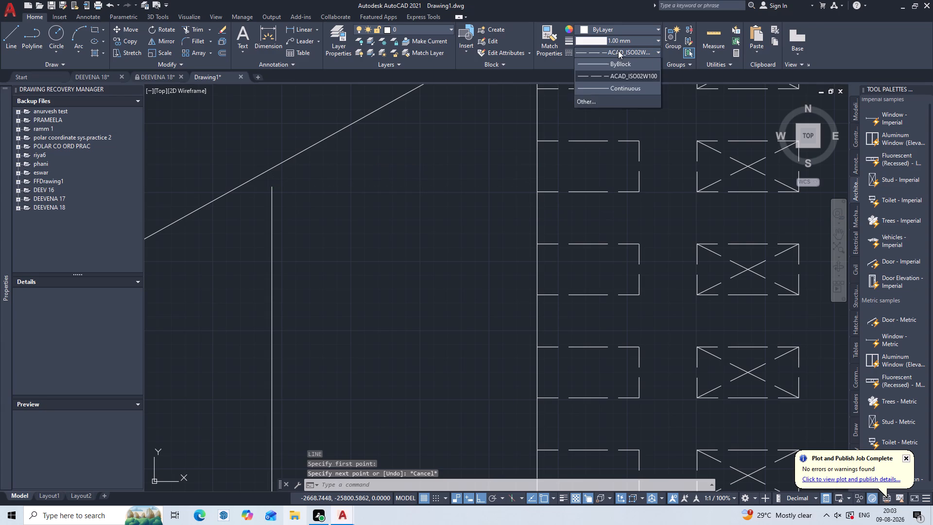
{"action": "left_click", "coordinate": [617, 63]}
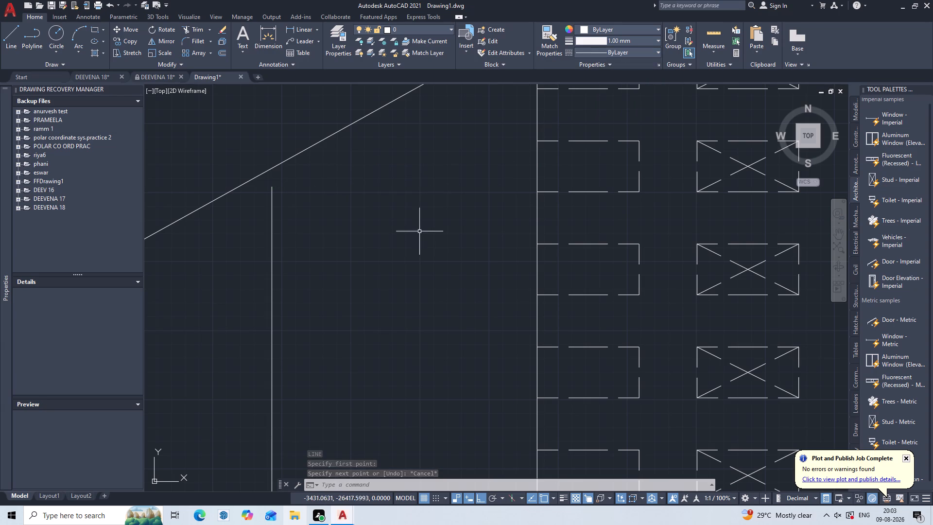
Draw a horizontal line about 1200 long from the vertical line's upper end to the left edge of the dashed-rectangle strip.
{"action": "key", "text": "l"}
{"action": "key", "text": "Return"}
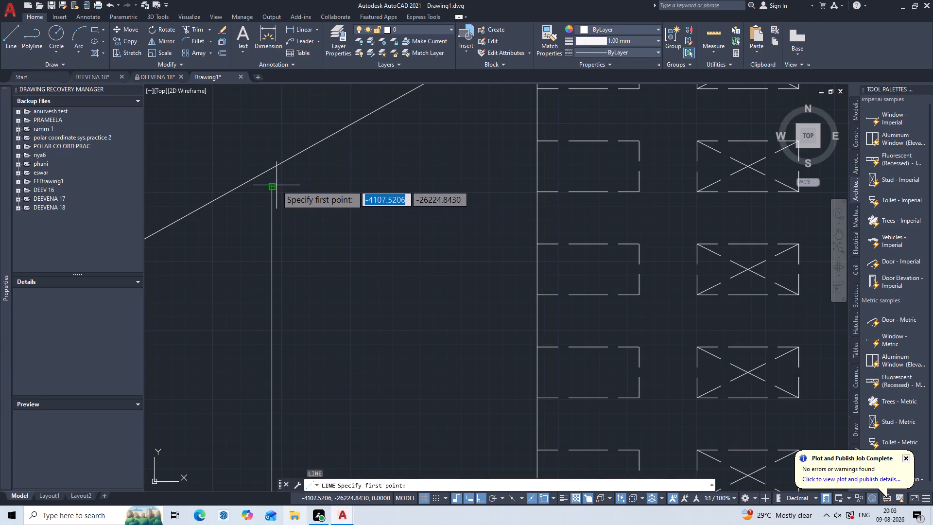
{"action": "double_click", "coordinate": [269, 188]}
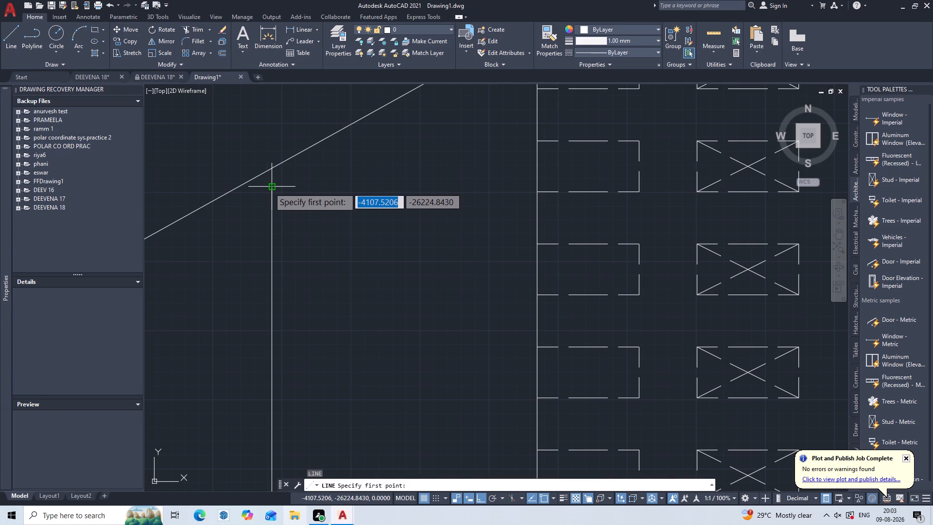
{"action": "triple_click", "coordinate": [535, 188]}
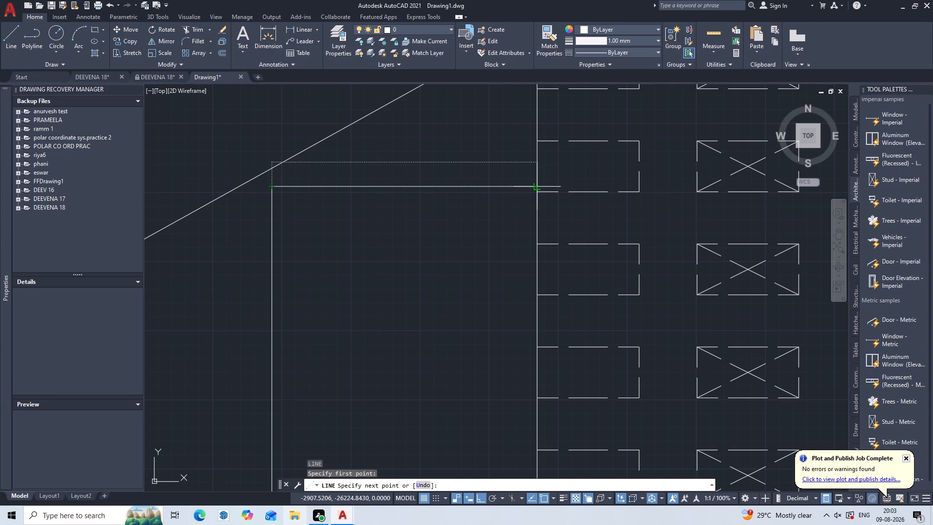
{"action": "key", "text": "Escape"}
Change the remaining dashed lower vertical line beside the strip to match the continuous linetype of the upper one.
{"action": "scroll", "coordinate": [434, 281], "scroll_direction": "down", "scroll_amount": 1}
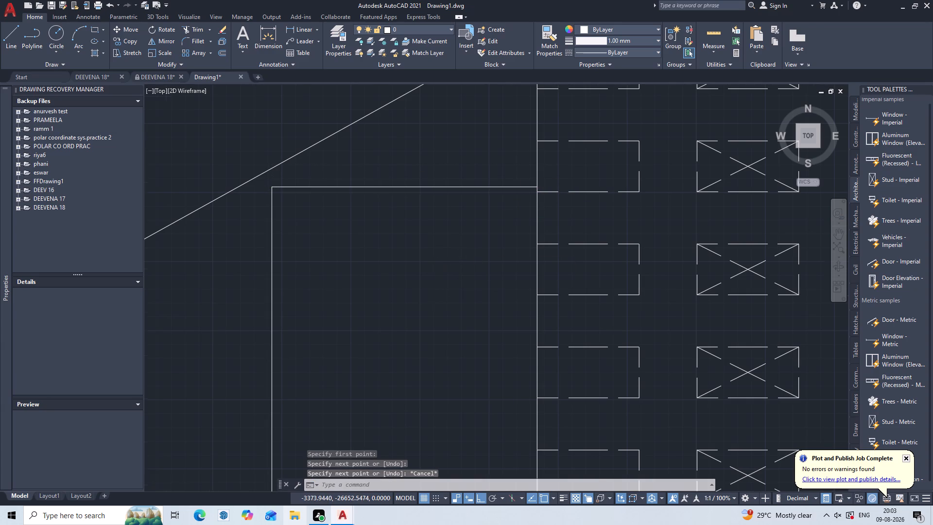
{"action": "scroll", "coordinate": [434, 281], "scroll_direction": "down", "scroll_amount": 1}
{"action": "middle_click_drag", "start_coordinate": [434, 281], "coordinate": [409, 175]}
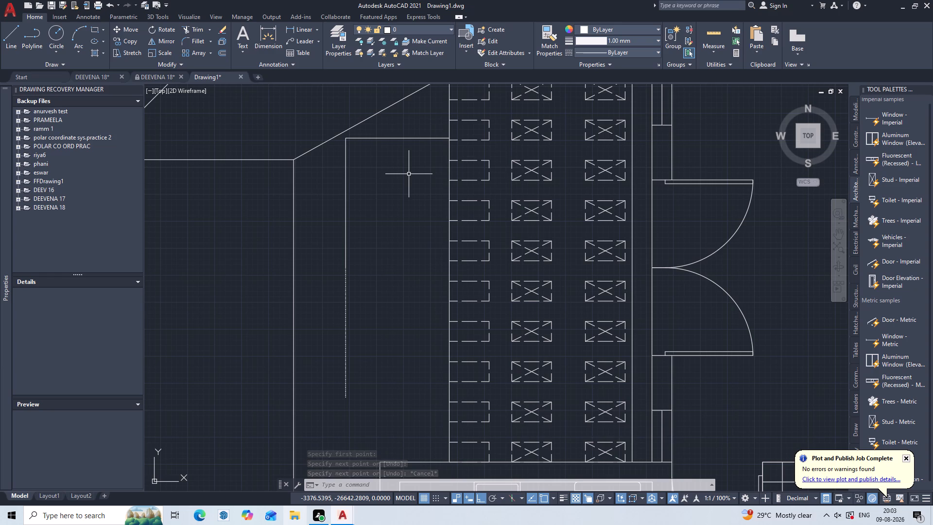
{"action": "middle_click_drag", "start_coordinate": [399, 299], "coordinate": [395, 269]}
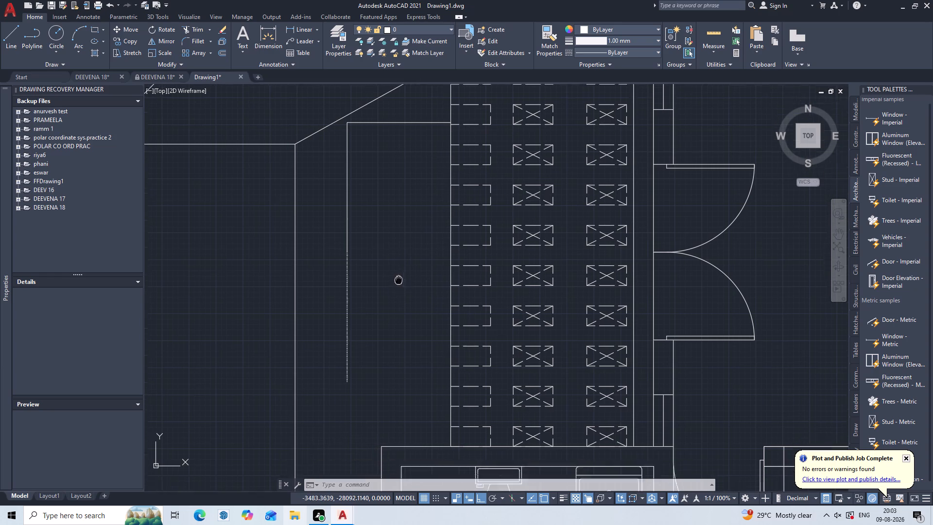
{"action": "middle_click_drag", "start_coordinate": [395, 269], "coordinate": [386, 252]}
{"action": "scroll", "coordinate": [328, 326], "scroll_direction": "up", "scroll_amount": 2}
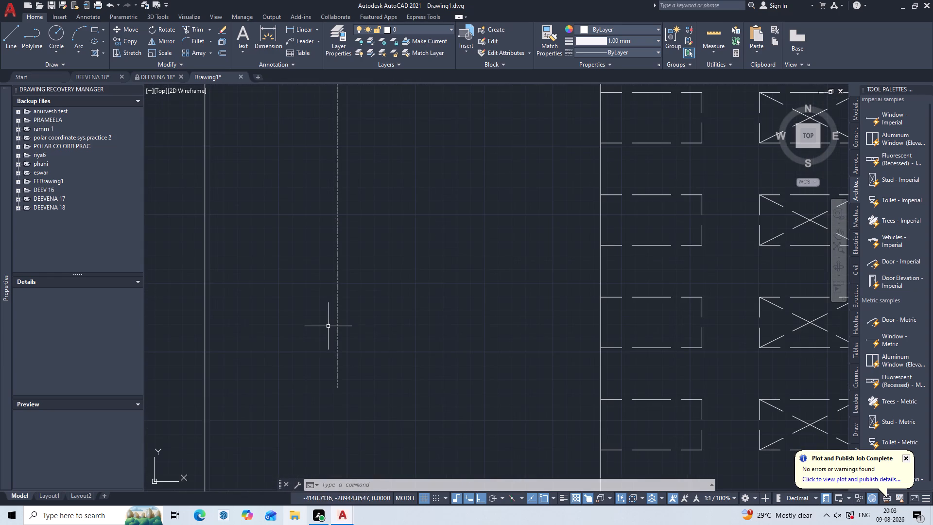
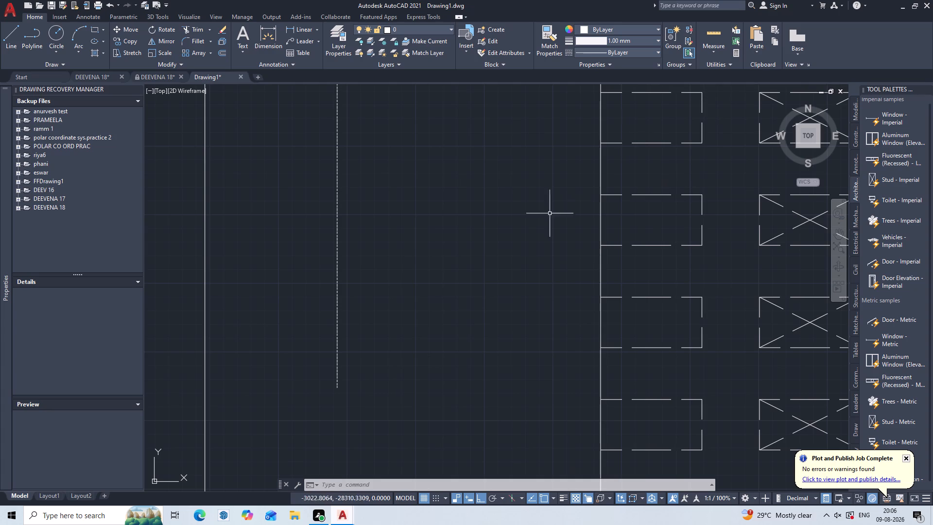
Set the linetype of the remaining dashed lower half of the vertical line beside the dashed-rectangle strip to ByLayer.
{"action": "middle_click_drag", "start_coordinate": [435, 254], "coordinate": [471, 470]}
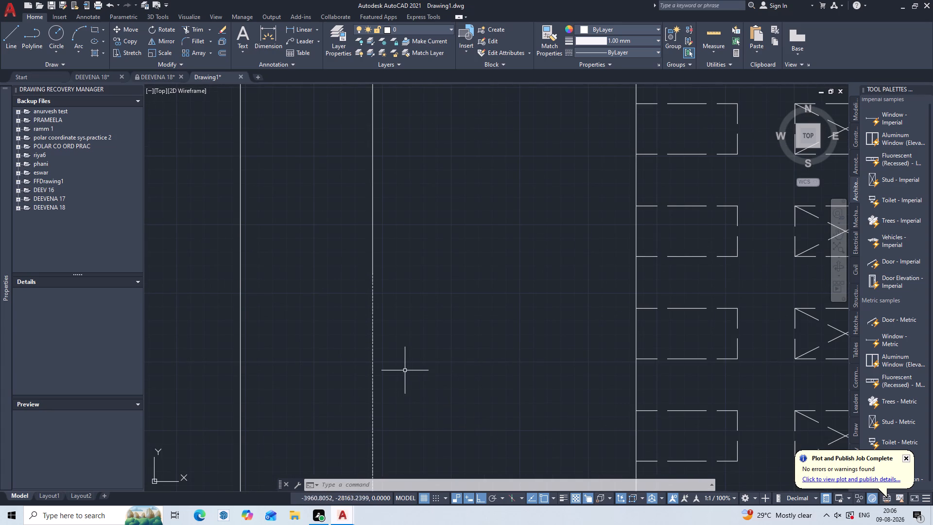
{"action": "double_click", "coordinate": [408, 369]}
{"action": "left_click", "coordinate": [359, 386]}
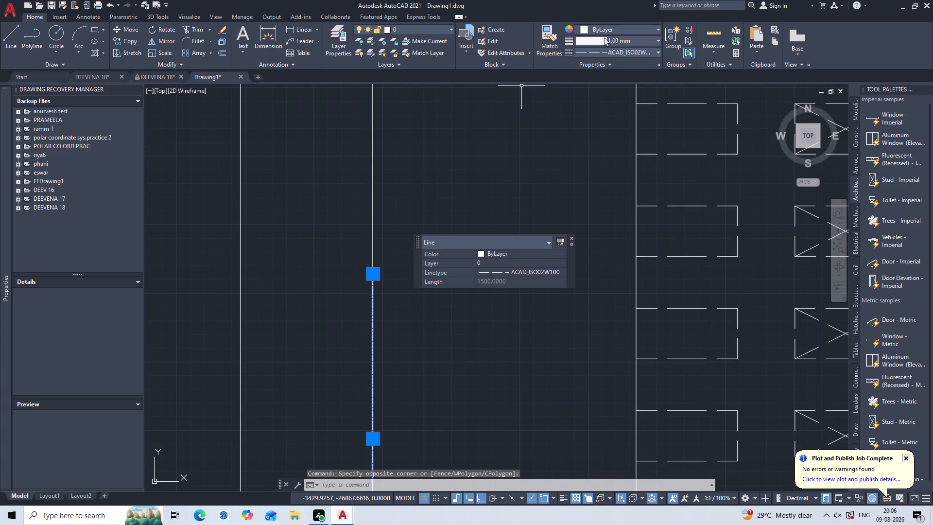
{"action": "triple_click", "coordinate": [618, 50]}
{"action": "left_click", "coordinate": [618, 50]}
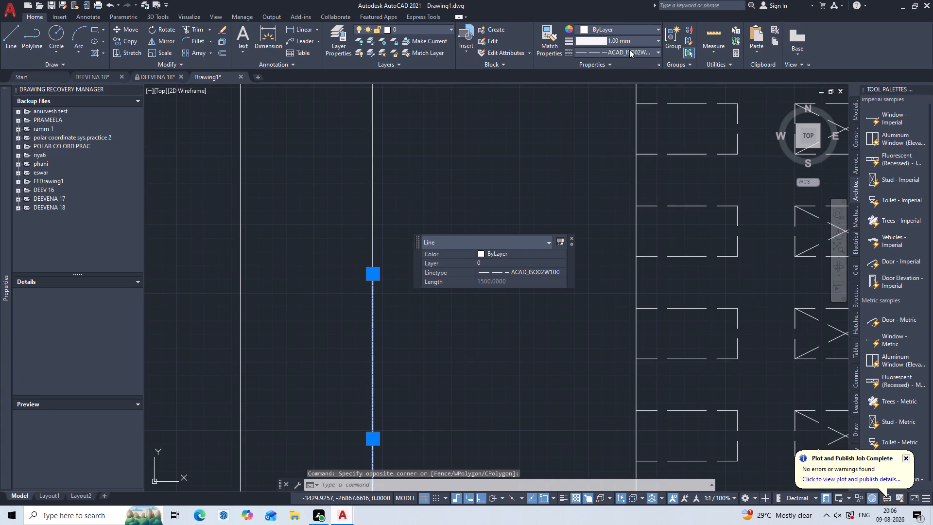
{"action": "double_click", "coordinate": [629, 50]}
{"action": "double_click", "coordinate": [642, 51]}
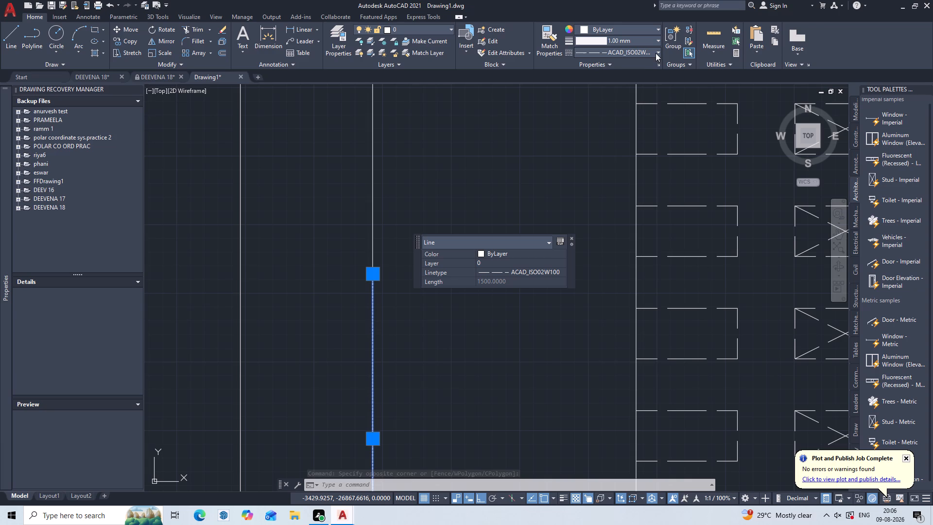
{"action": "triple_click", "coordinate": [656, 53]}
{"action": "double_click", "coordinate": [648, 62]}
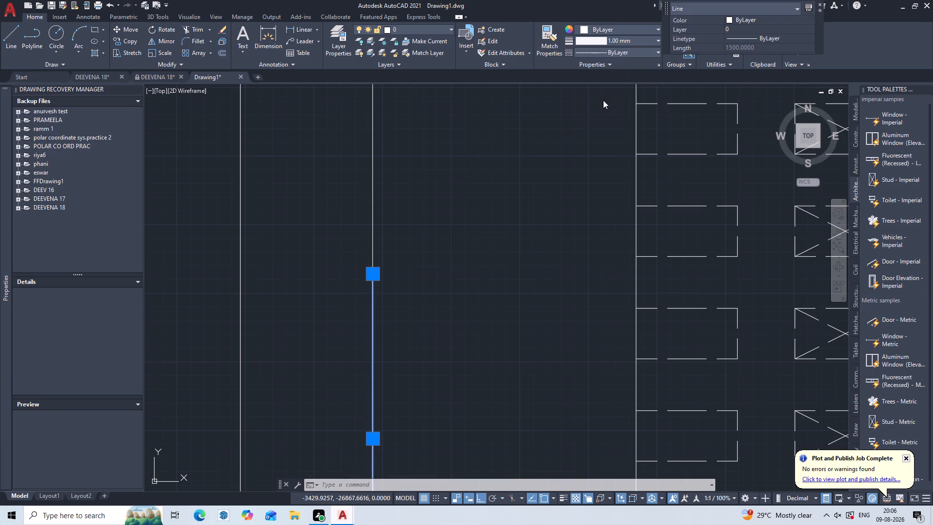
{"action": "key", "text": "Escape"}
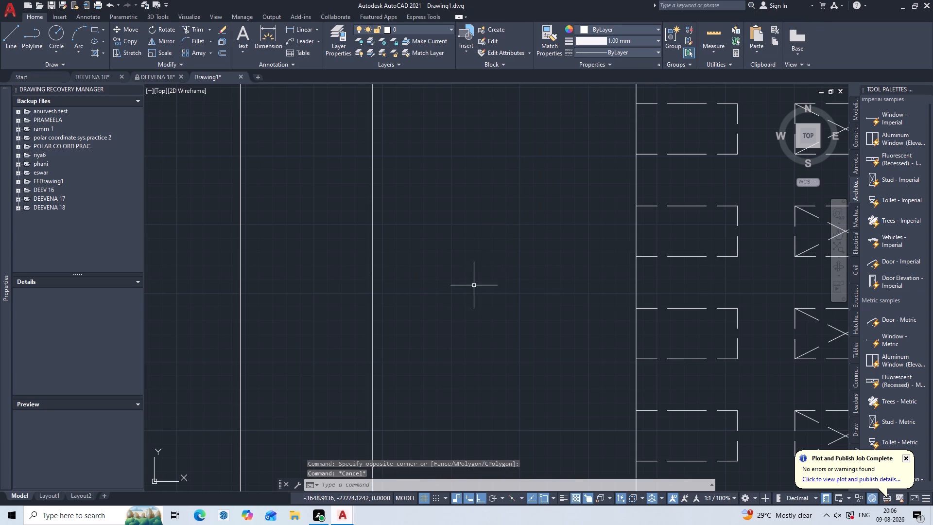
Draw a horizontal line about 1200 long from the vertical line's lower end to the left edge of the dashed-rectangle strip.
{"action": "scroll", "coordinate": [476, 286], "scroll_direction": "down", "scroll_amount": 3}
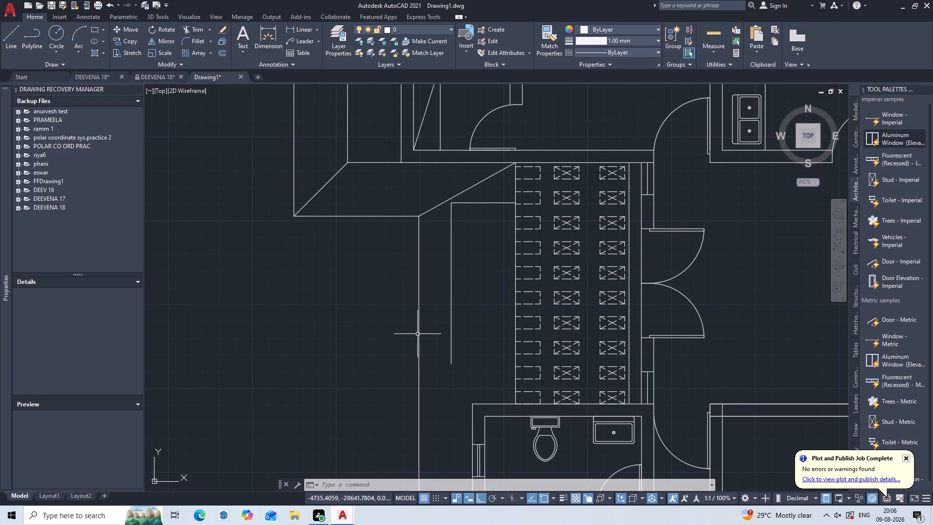
{"action": "scroll", "coordinate": [457, 308], "scroll_direction": "up", "scroll_amount": 2}
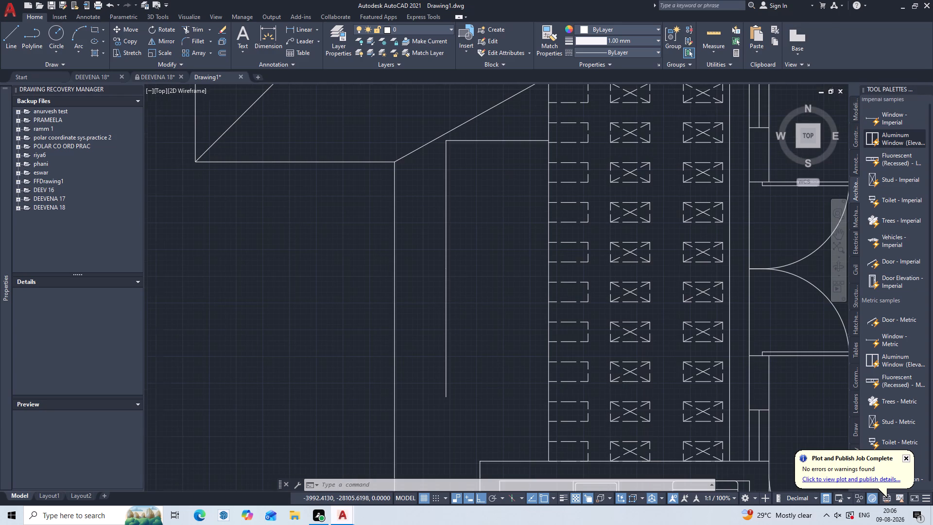
{"action": "middle_click_drag", "start_coordinate": [456, 301], "coordinate": [396, 206]}
{"action": "key", "text": "l"}
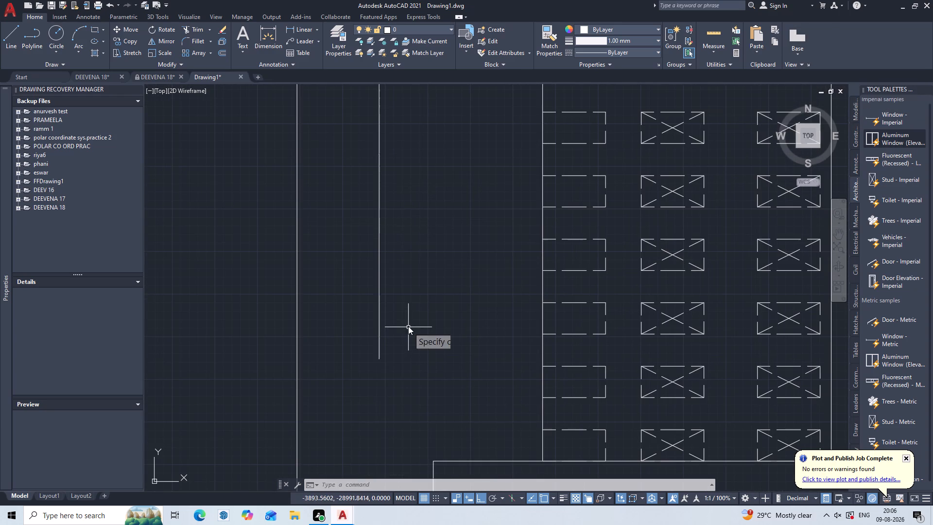
{"action": "key", "text": "Return"}
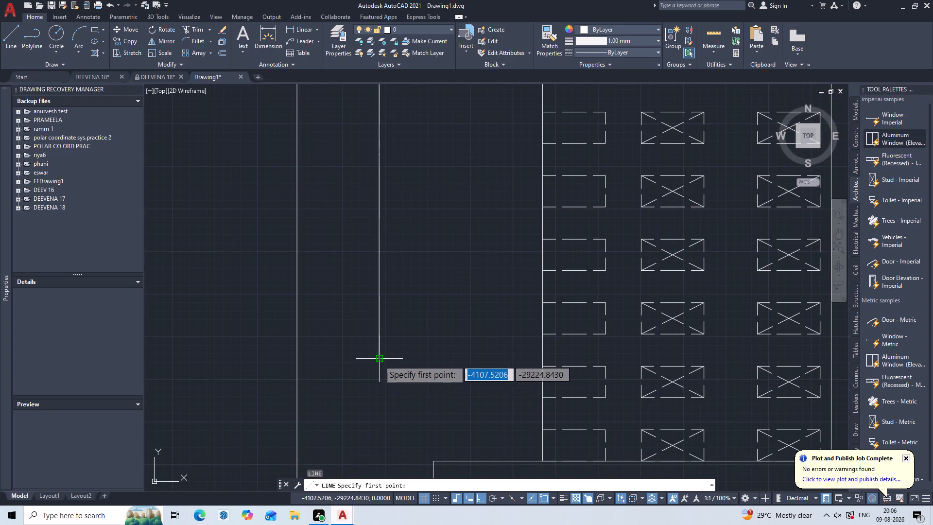
{"action": "left_click", "coordinate": [379, 360]}
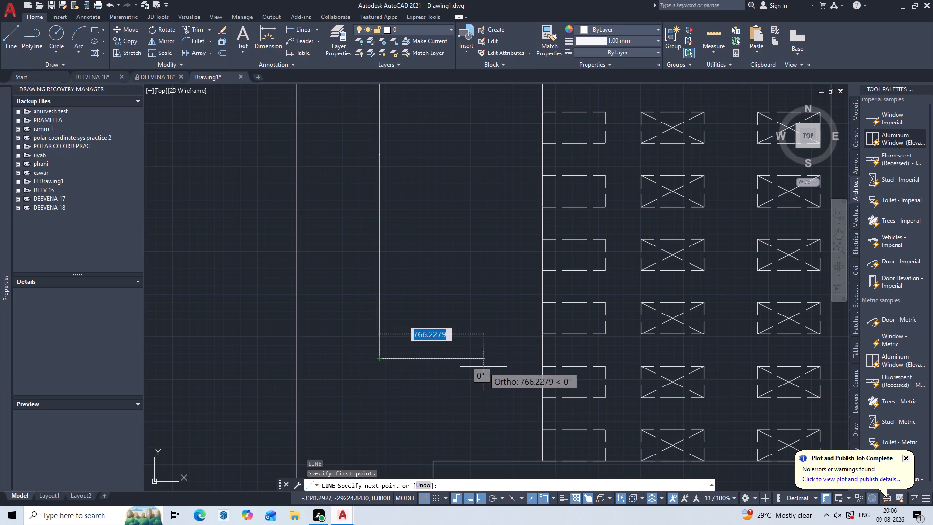
{"action": "double_click", "coordinate": [542, 359]}
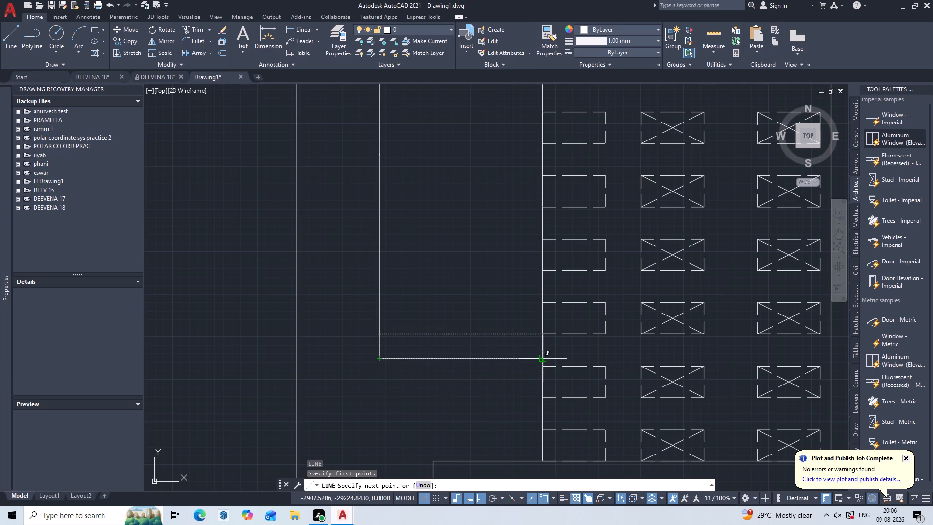
{"action": "key", "text": "Escape"}
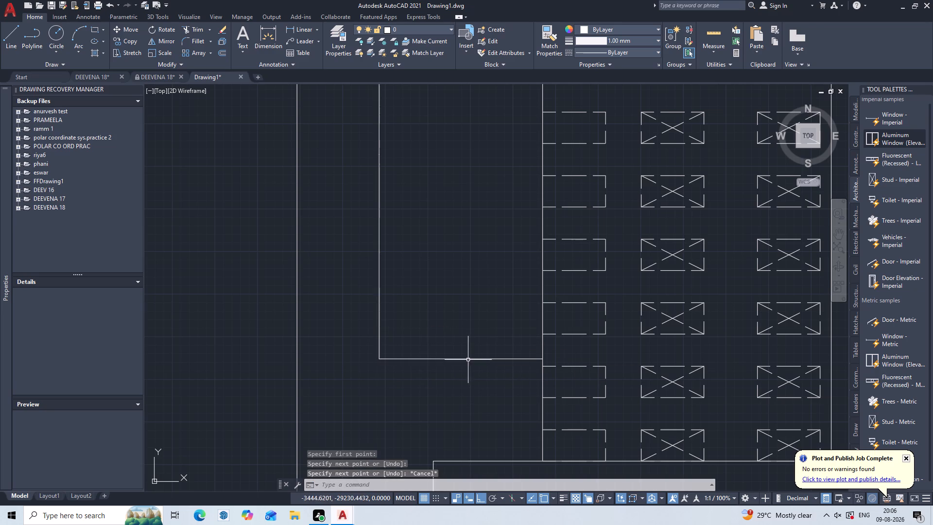
Inspect the corners and connections of the closed rectangular outline beside the dashed-rectangle strip.
{"action": "scroll", "coordinate": [452, 366], "scroll_direction": "up", "scroll_amount": 5}
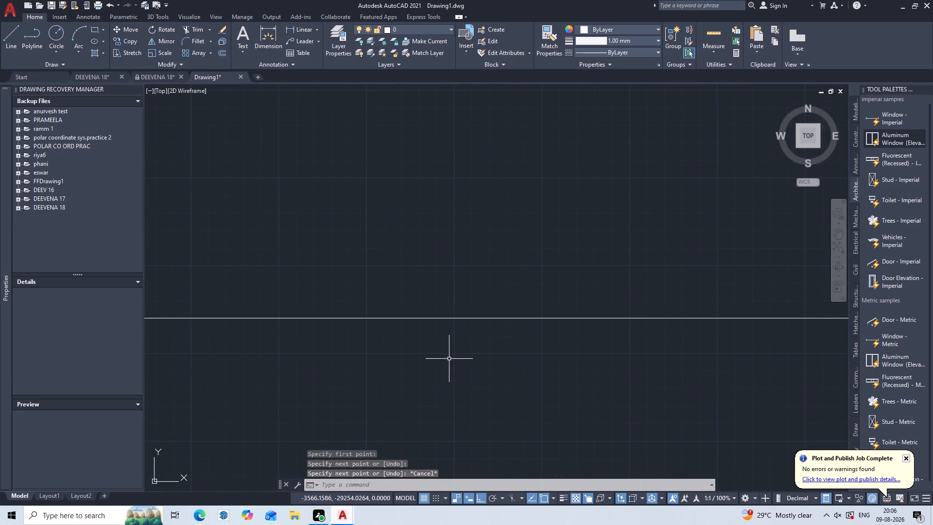
{"action": "scroll", "coordinate": [449, 356], "scroll_direction": "down", "scroll_amount": 7}
{"action": "scroll", "coordinate": [429, 323], "scroll_direction": "up", "scroll_amount": 3}
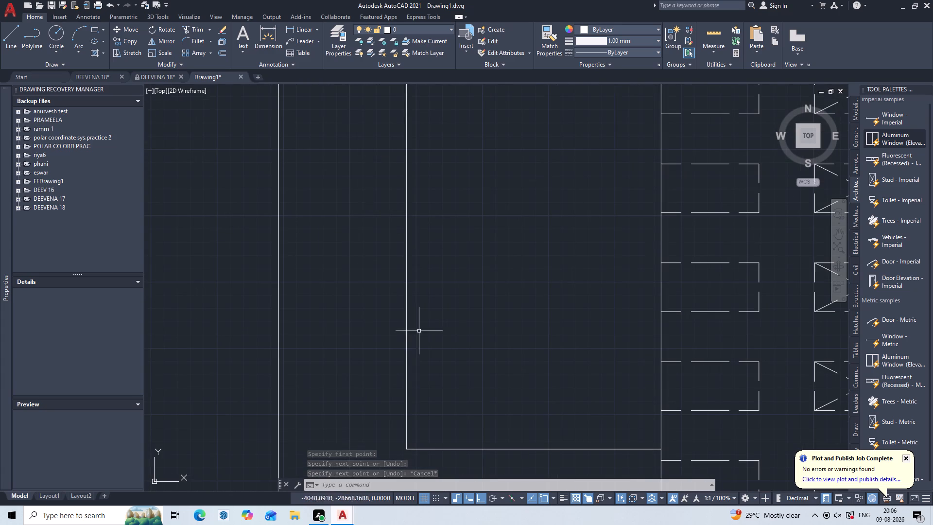
{"action": "scroll", "coordinate": [395, 404], "scroll_direction": "up", "scroll_amount": 3}
{"action": "middle_click_drag", "start_coordinate": [395, 404], "coordinate": [282, 137]}
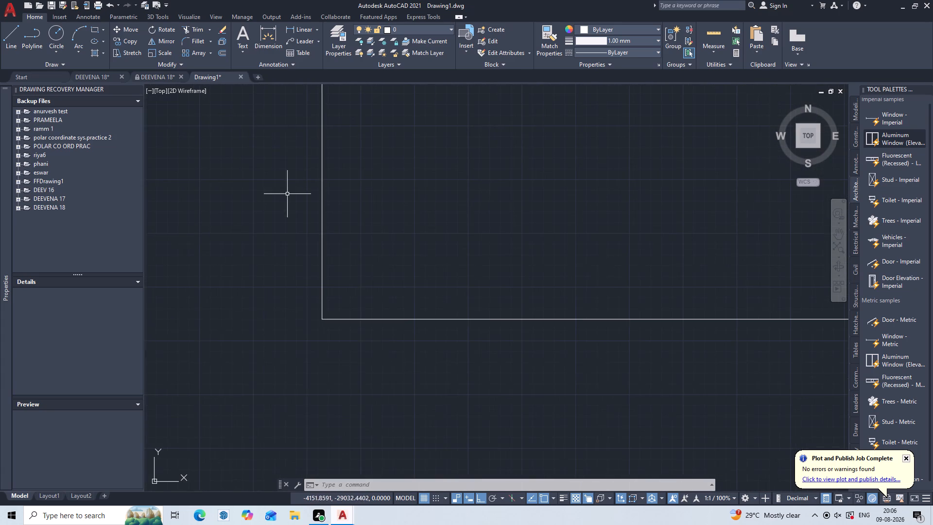
{"action": "scroll", "coordinate": [316, 318], "scroll_direction": "up", "scroll_amount": 6}
{"action": "scroll", "coordinate": [328, 311], "scroll_direction": "down", "scroll_amount": 6}
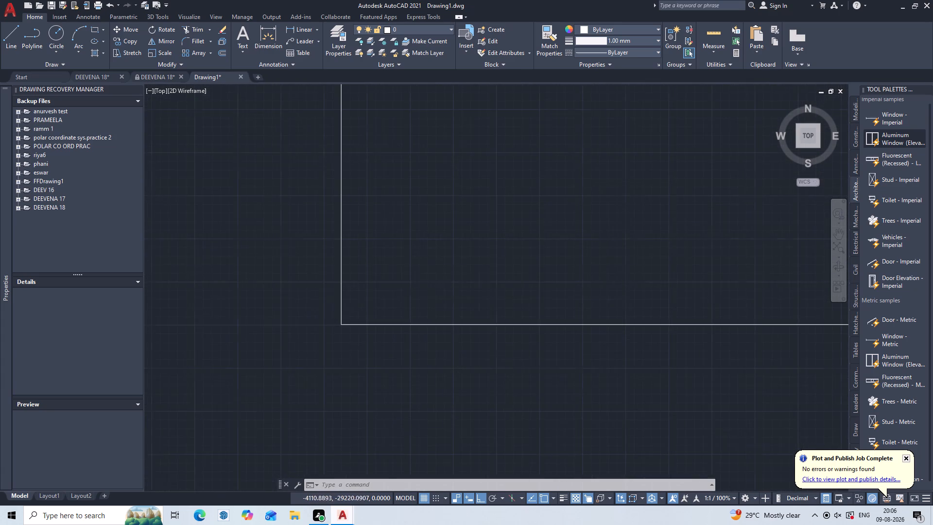
{"action": "scroll", "coordinate": [329, 308], "scroll_direction": "down", "scroll_amount": 9}
{"action": "scroll", "coordinate": [372, 161], "scroll_direction": "up", "scroll_amount": 2}
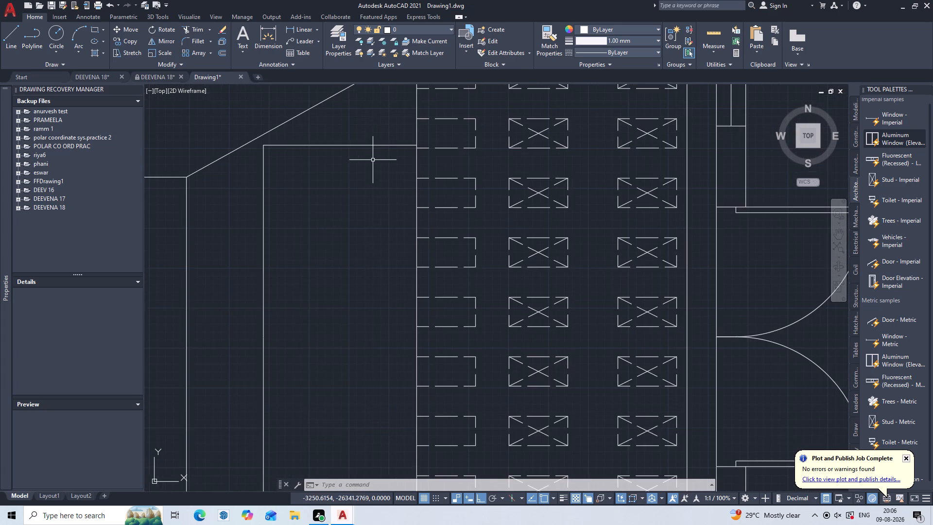
{"action": "middle_click_drag", "start_coordinate": [374, 165], "coordinate": [377, 249]}
{"action": "scroll", "coordinate": [386, 238], "scroll_direction": "up", "scroll_amount": 2}
{"action": "scroll", "coordinate": [387, 236], "scroll_direction": "down", "scroll_amount": 2}
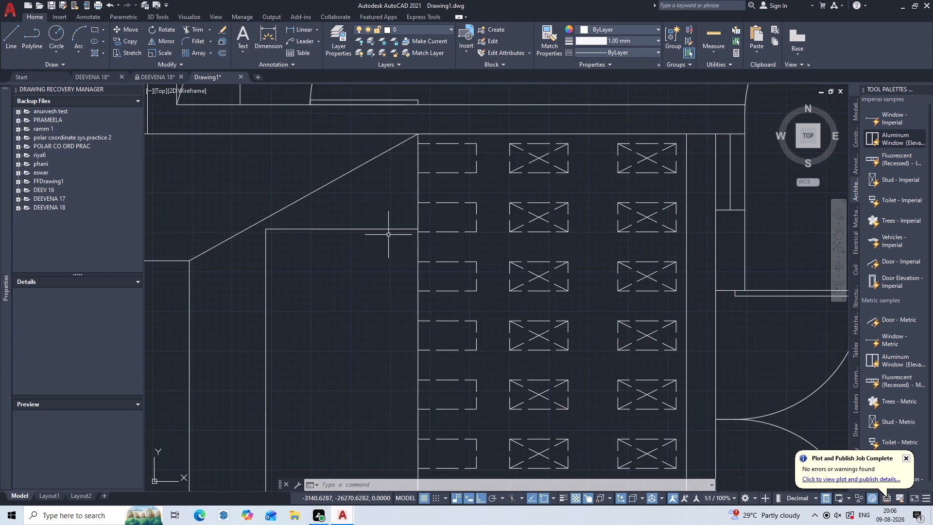
{"action": "scroll", "coordinate": [388, 235], "scroll_direction": "down", "scroll_amount": 3}
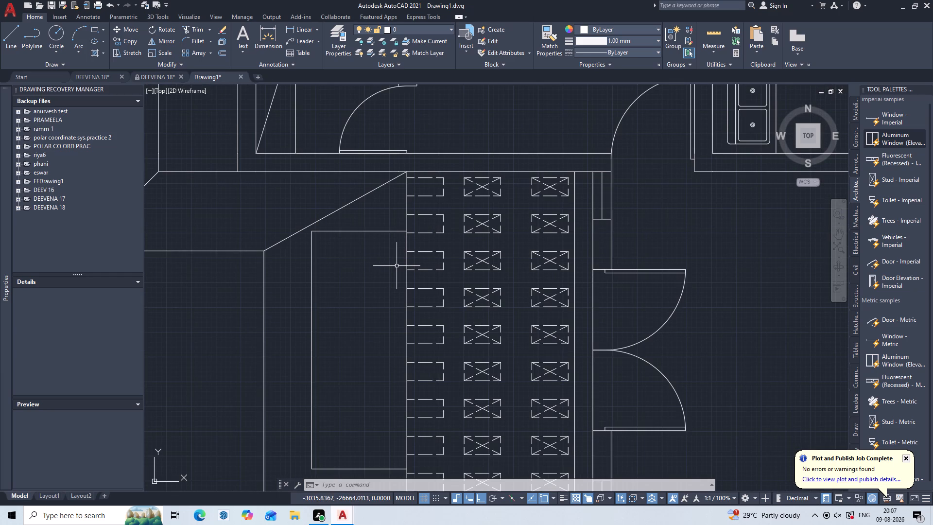
{"action": "scroll", "coordinate": [397, 266], "scroll_direction": "down", "scroll_amount": 1}
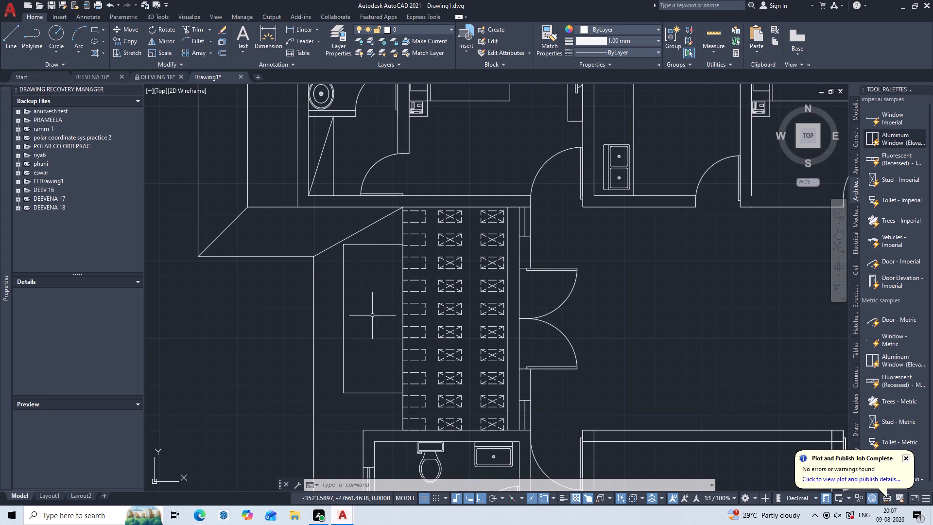
{"action": "scroll", "coordinate": [376, 319], "scroll_direction": "down", "scroll_amount": 1}
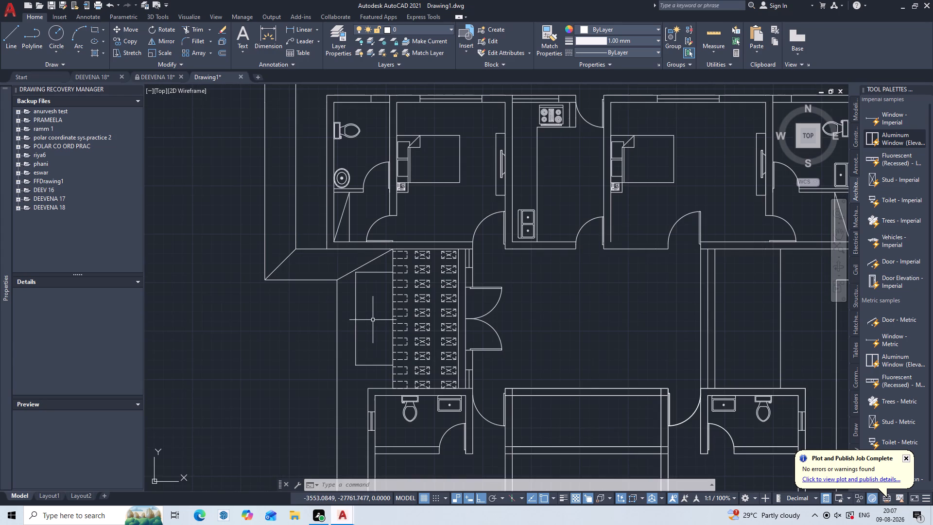
Offset both halves of the rectangle's outer vertical line 300 inward toward the dashed-rectangle strip.
{"action": "key", "text": "o"}
{"action": "key", "text": "Return"}
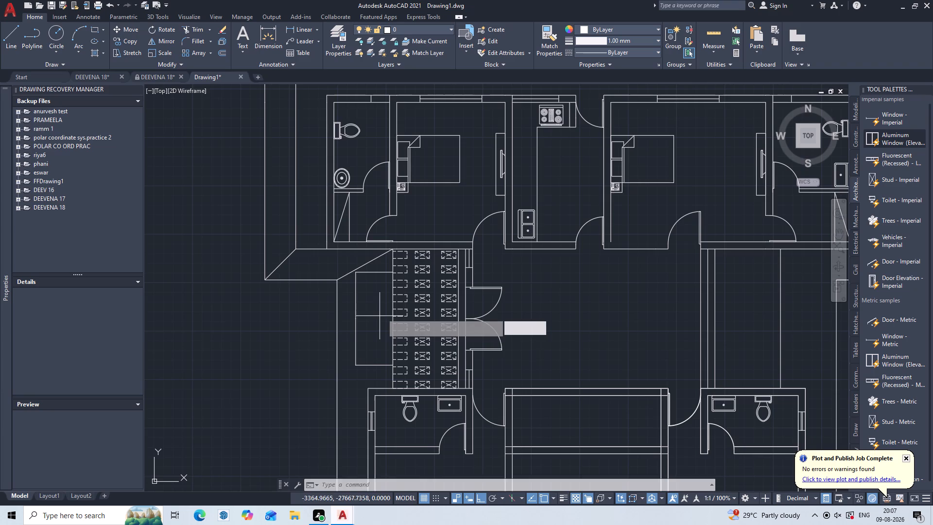
{"action": "key", "text": "3"}
{"action": "key", "text": "0"}
{"action": "key", "text": "0"}
{"action": "key", "text": "Return"}
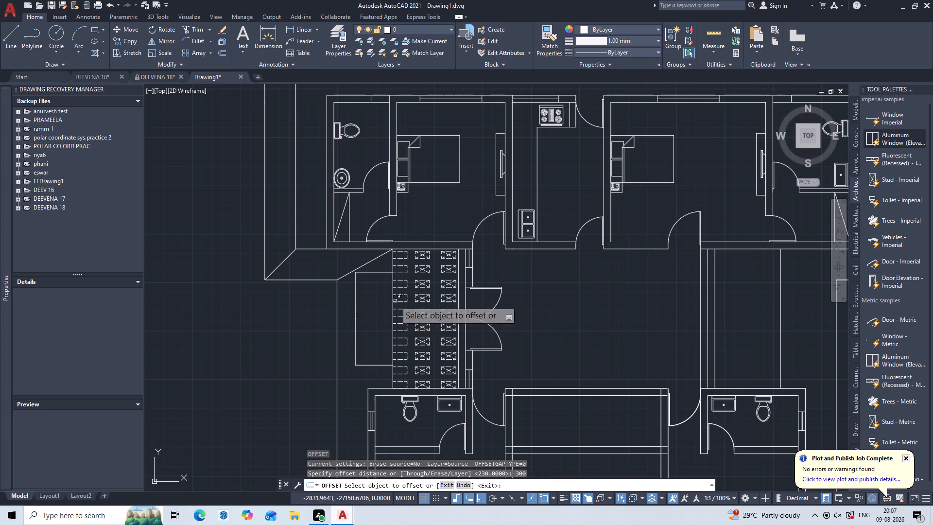
{"action": "double_click", "coordinate": [355, 348]}
{"action": "double_click", "coordinate": [370, 338]}
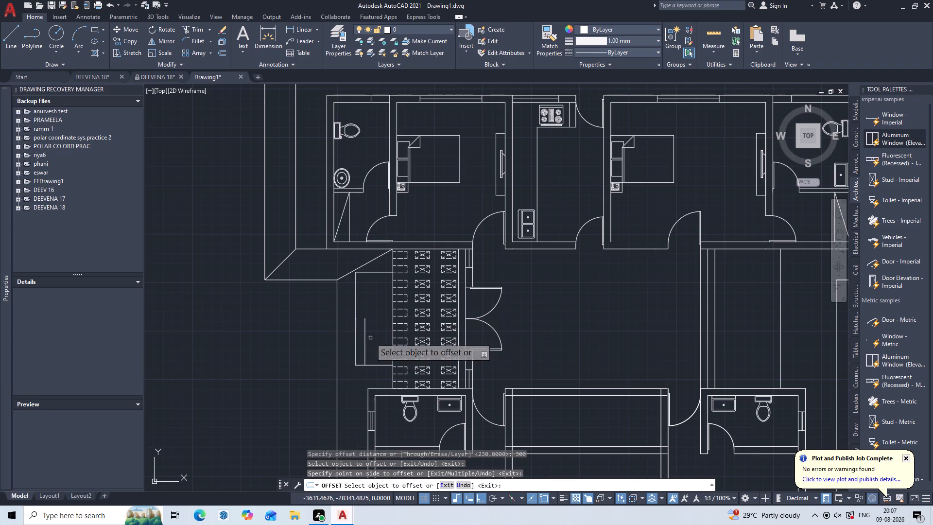
{"action": "double_click", "coordinate": [354, 304]}
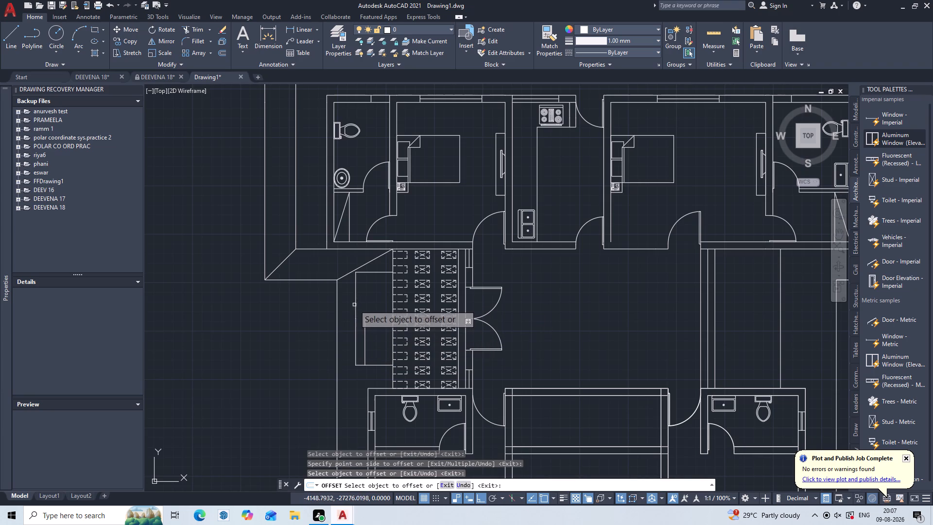
{"action": "left_click", "coordinate": [354, 305]}
{"action": "double_click", "coordinate": [367, 306]}
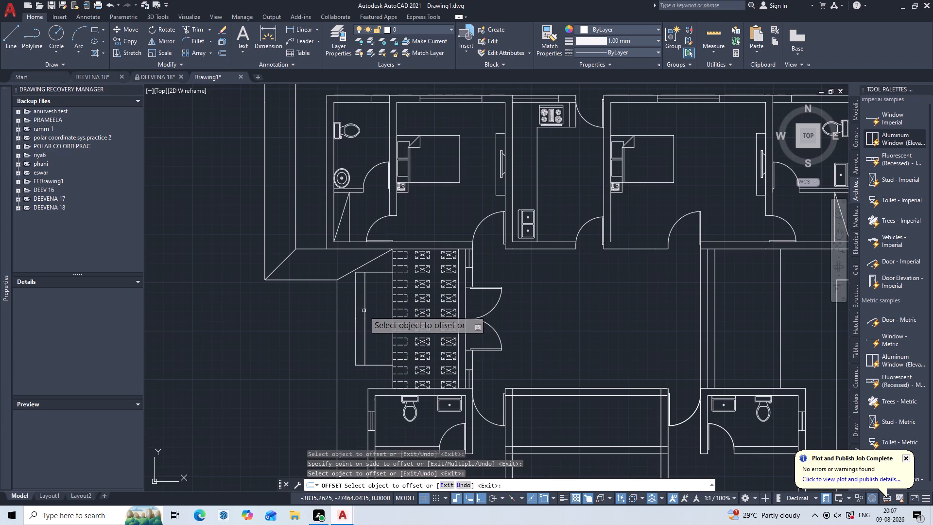
Offset both halves of the new vertical line toward the strip twice more at 300 spacing to complete the step lines.
{"action": "double_click", "coordinate": [364, 311]}
{"action": "triple_click", "coordinate": [372, 317]}
{"action": "double_click", "coordinate": [375, 313]}
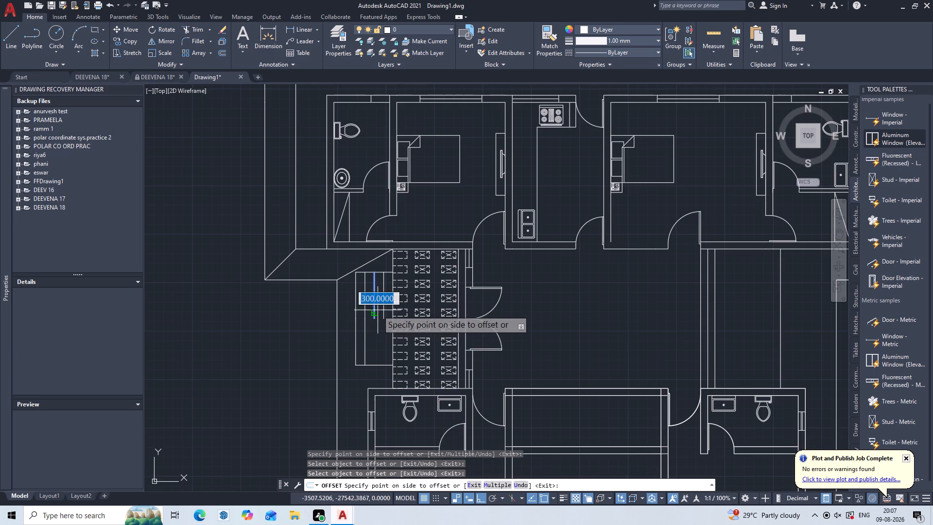
{"action": "double_click", "coordinate": [379, 310]}
{"action": "left_click", "coordinate": [365, 342]}
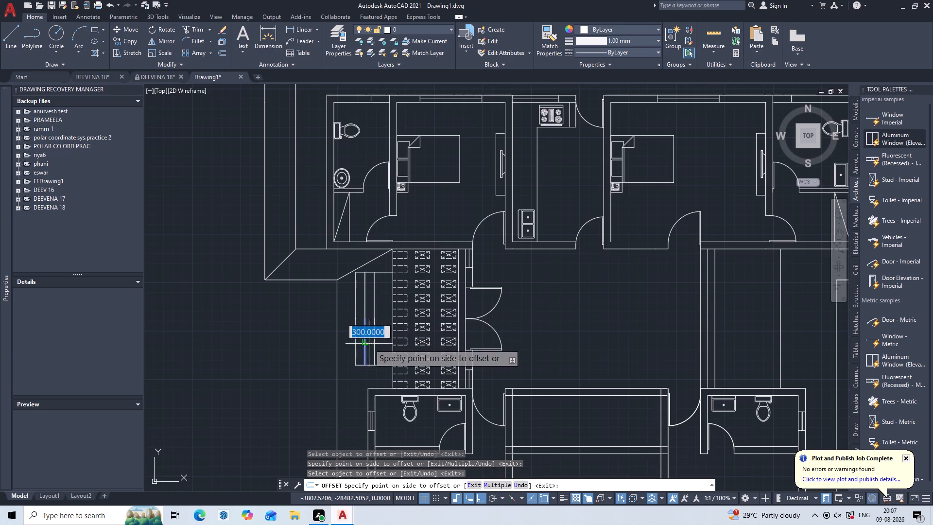
{"action": "left_click", "coordinate": [369, 343]}
{"action": "left_click", "coordinate": [373, 346]}
{"action": "double_click", "coordinate": [380, 346]}
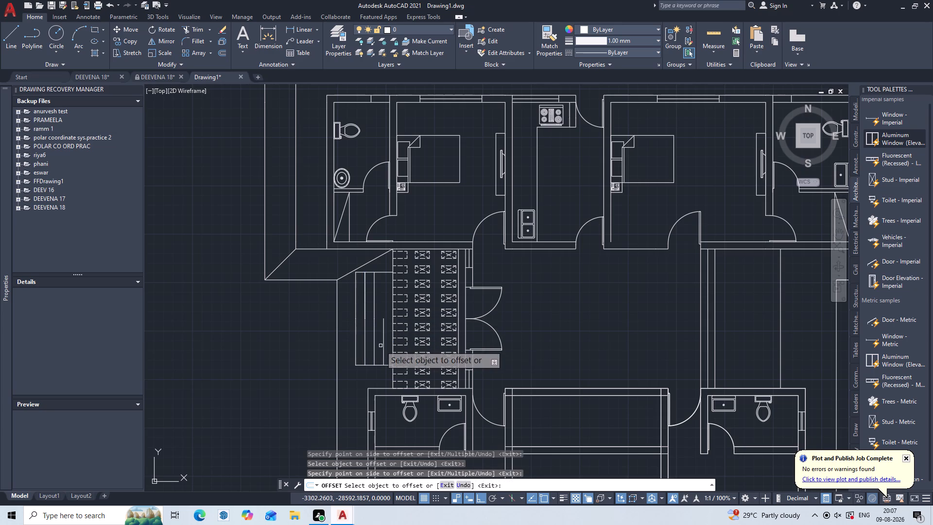
{"action": "left_click", "coordinate": [374, 306]}
{"action": "left_click", "coordinate": [386, 310]}
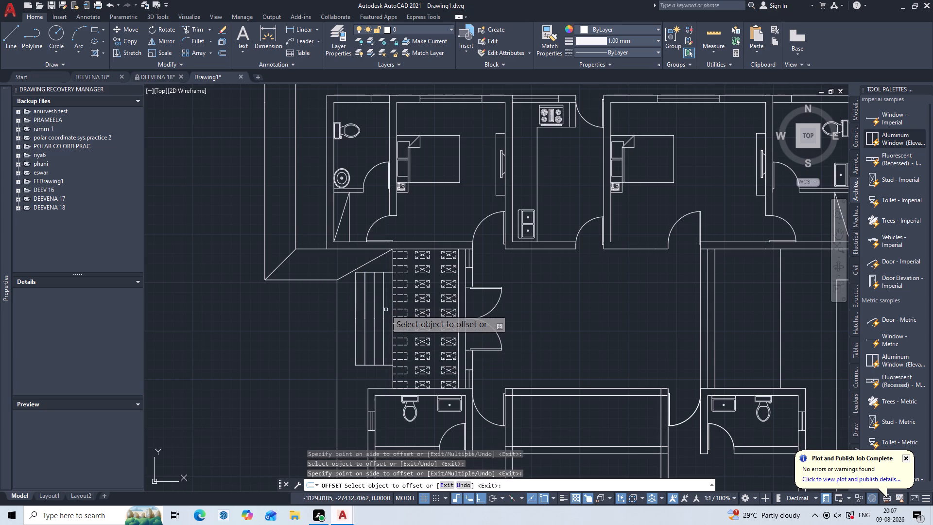
{"action": "key", "text": "Escape"}
{"action": "key", "text": "Escape"}
{"action": "key", "text": "Escape"}
{"action": "key", "text": "Escape"}
{"action": "key", "text": "Escape"}
{"action": "key", "text": "Escape"}
{"action": "key", "text": "Escape"}
{"action": "key", "text": "Escape"}
{"action": "key", "text": "Escape"}
{"action": "key", "text": "Escape"}
{"action": "key", "text": "Escape"}
{"action": "key", "text": "Escape"}
{"action": "key", "text": "Escape"}
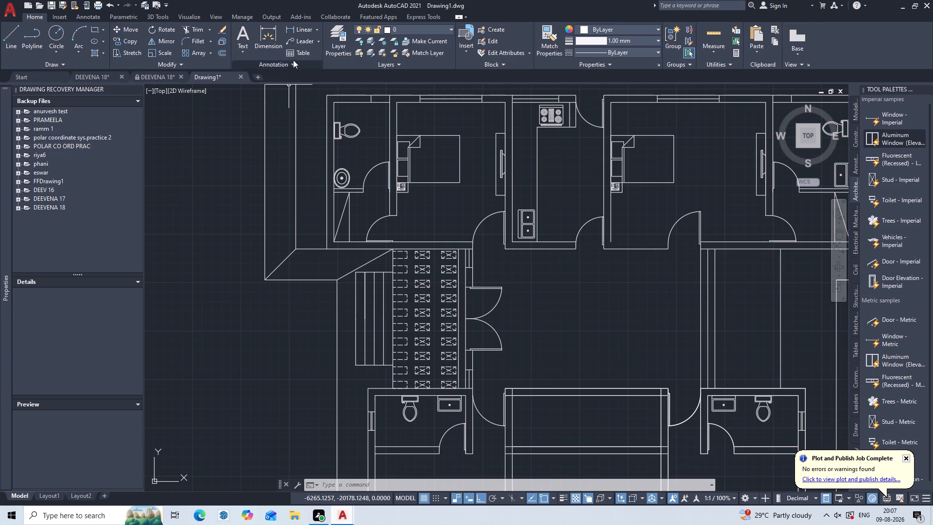
Add a multileader reading STEPS, pointing at the outer edge of the steps, with its landing about 1450 horizontally outward.
{"action": "left_click", "coordinate": [301, 37]}
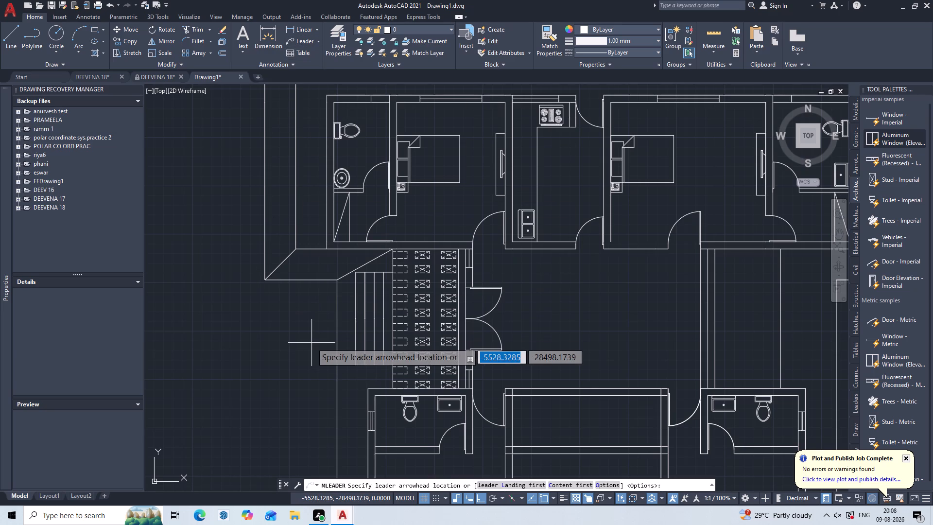
{"action": "double_click", "coordinate": [355, 342]}
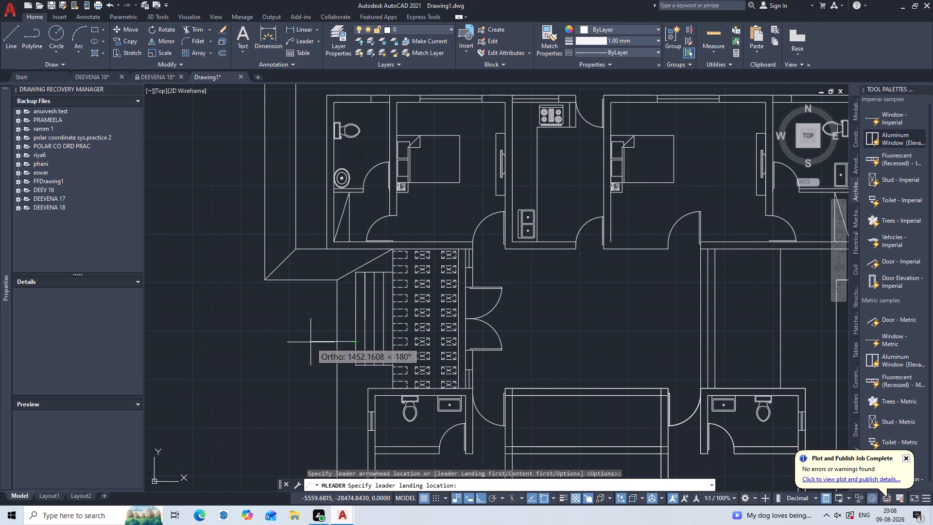
{"action": "double_click", "coordinate": [311, 342]}
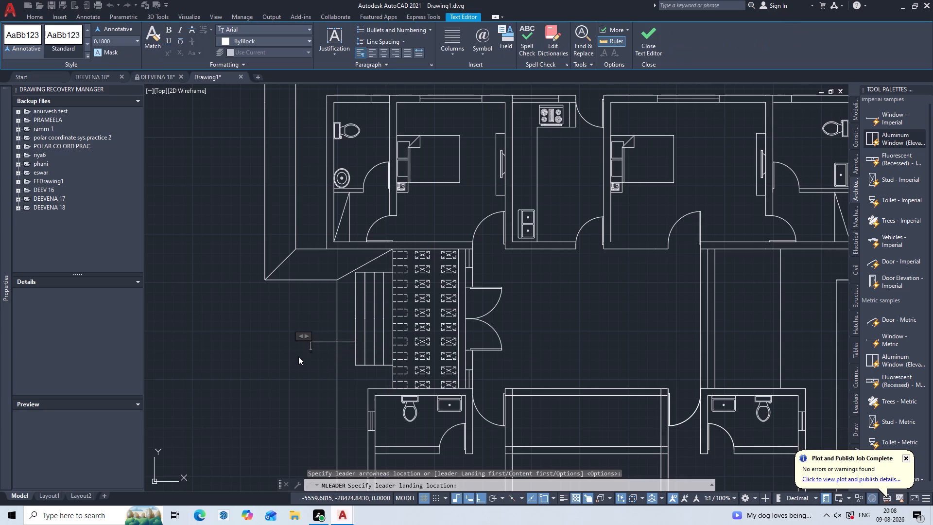
{"action": "type", "text": "STEPS"}
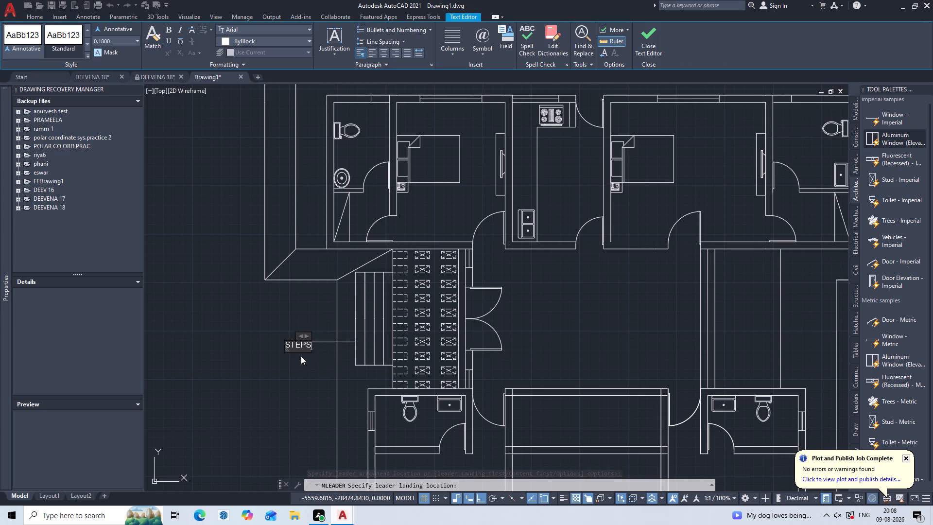
{"action": "triple_click", "coordinate": [299, 378]}
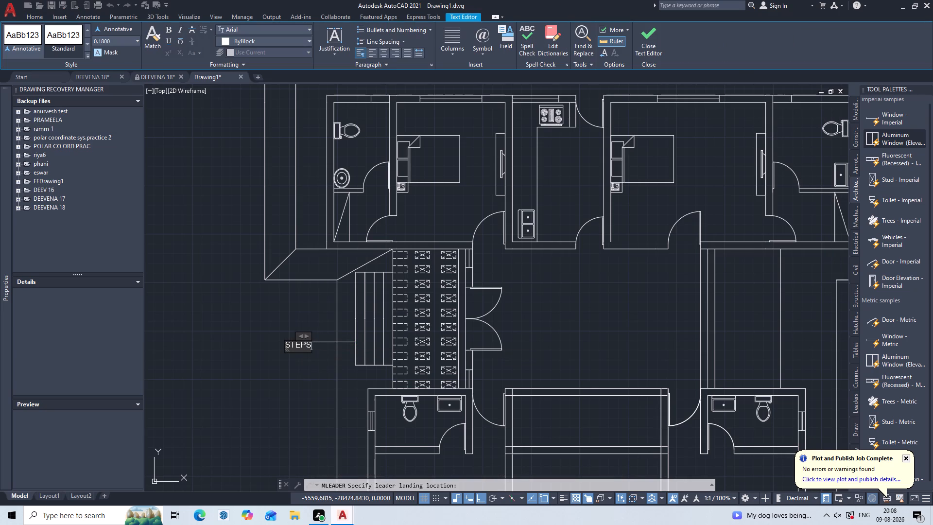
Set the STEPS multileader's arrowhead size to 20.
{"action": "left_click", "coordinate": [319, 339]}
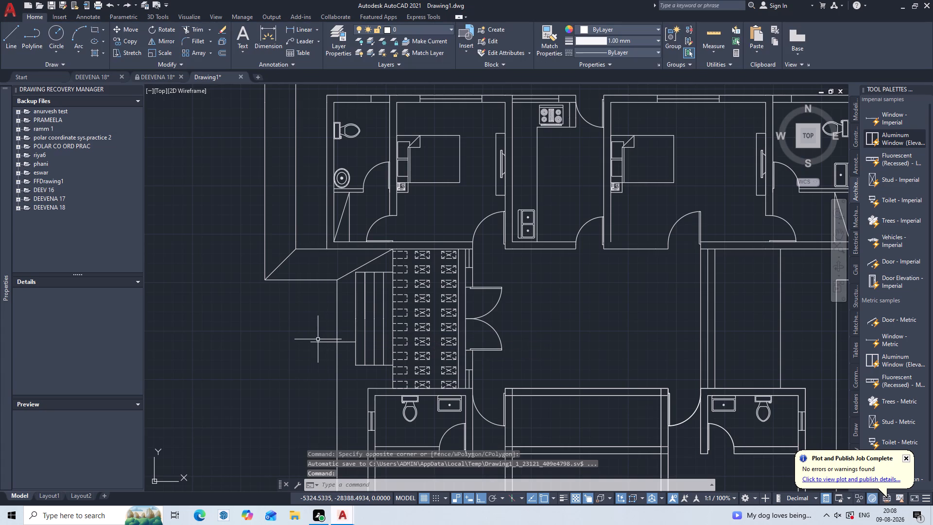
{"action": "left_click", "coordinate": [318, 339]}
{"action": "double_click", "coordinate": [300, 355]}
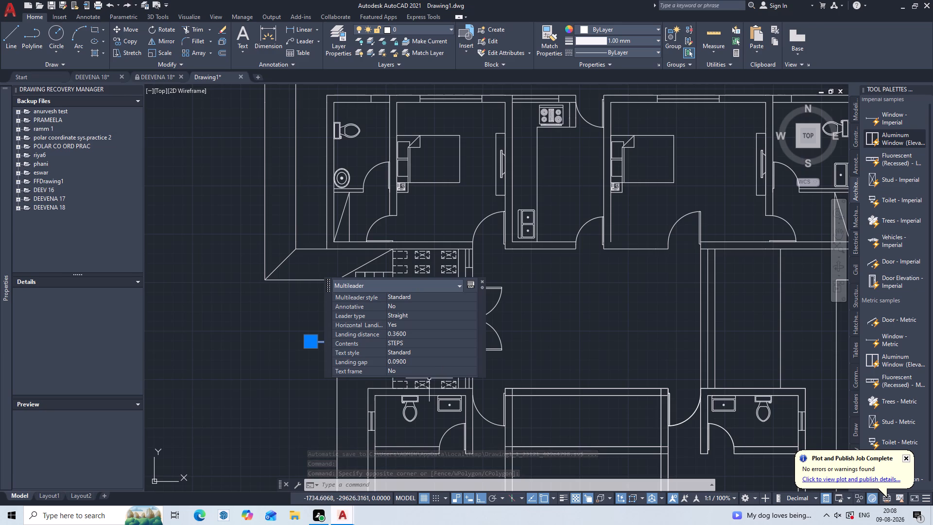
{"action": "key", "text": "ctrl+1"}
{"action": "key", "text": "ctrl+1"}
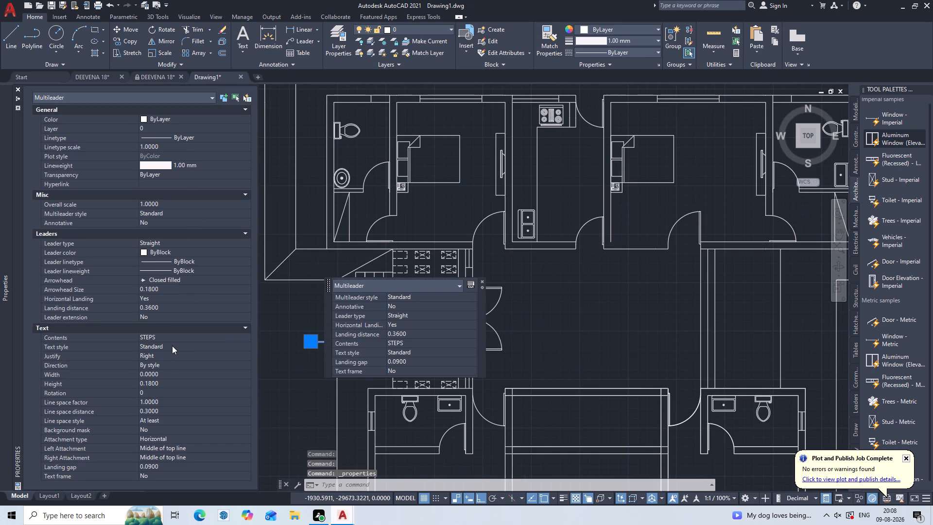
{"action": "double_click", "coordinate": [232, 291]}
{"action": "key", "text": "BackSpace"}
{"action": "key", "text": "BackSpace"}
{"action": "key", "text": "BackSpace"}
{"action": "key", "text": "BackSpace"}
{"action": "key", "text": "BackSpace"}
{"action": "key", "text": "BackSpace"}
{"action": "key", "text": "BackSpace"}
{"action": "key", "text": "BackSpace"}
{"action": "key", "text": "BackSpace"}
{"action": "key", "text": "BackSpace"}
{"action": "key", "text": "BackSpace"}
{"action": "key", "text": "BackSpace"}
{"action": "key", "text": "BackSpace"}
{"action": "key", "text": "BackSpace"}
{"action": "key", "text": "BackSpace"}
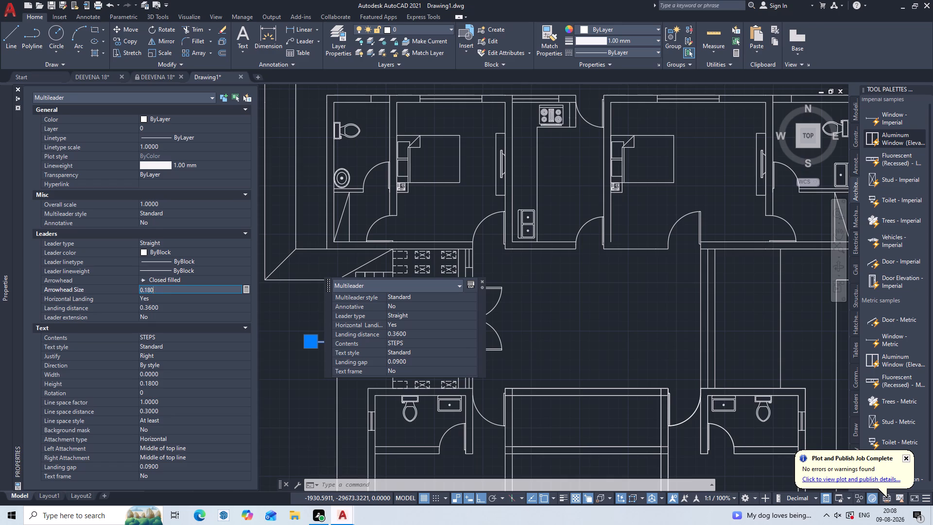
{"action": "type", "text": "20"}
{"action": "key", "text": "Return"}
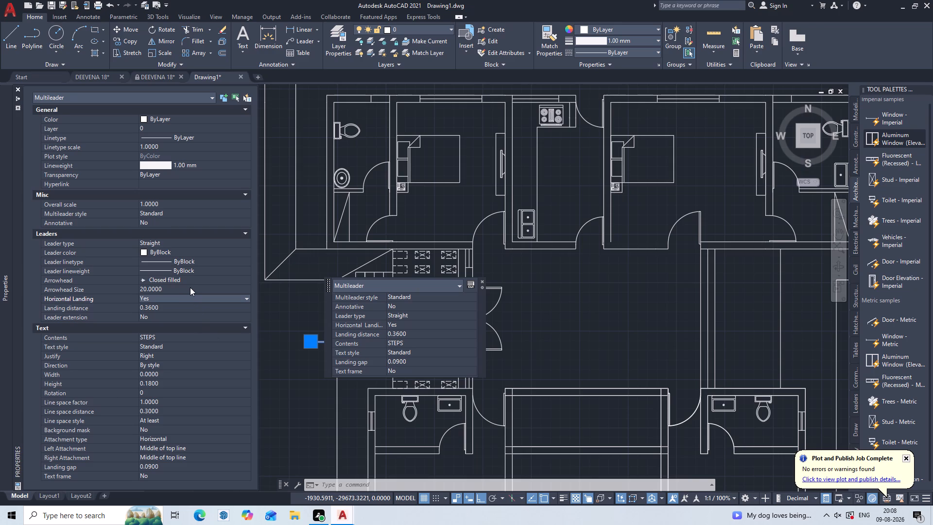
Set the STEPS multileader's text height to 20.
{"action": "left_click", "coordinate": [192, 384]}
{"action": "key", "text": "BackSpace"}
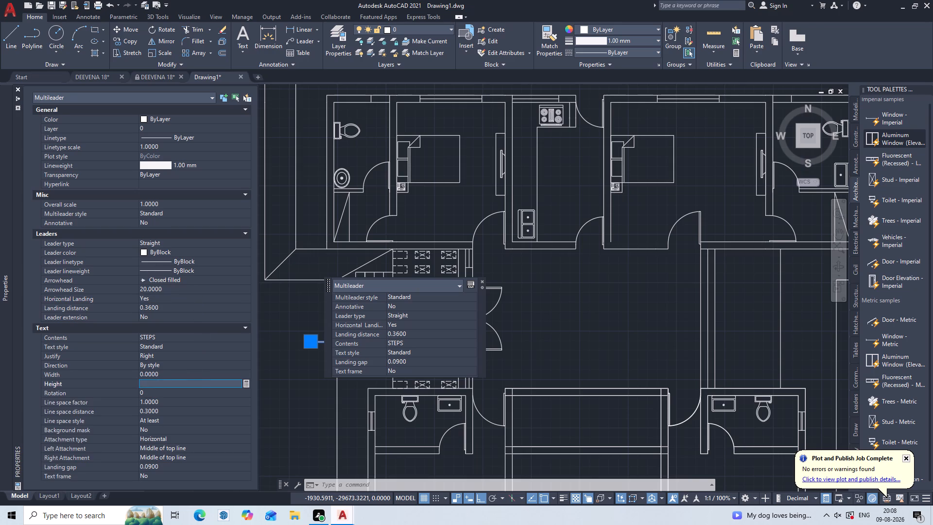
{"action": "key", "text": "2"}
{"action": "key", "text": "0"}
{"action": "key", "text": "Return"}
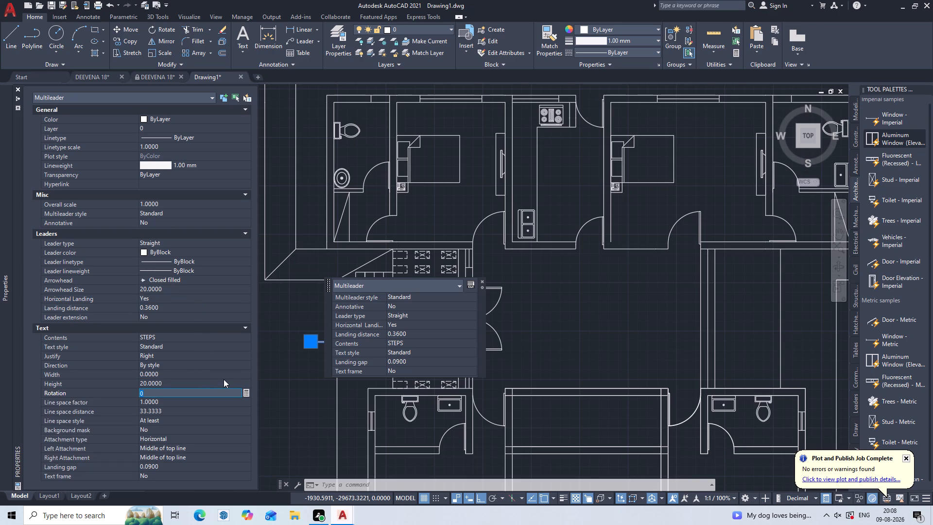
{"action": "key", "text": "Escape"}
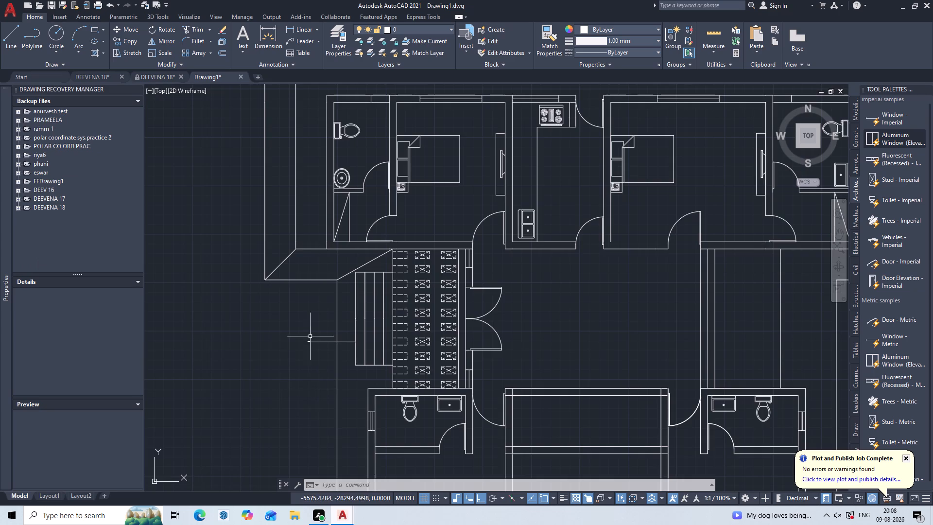
Set the STEPS multileader's arrowhead size to 50.
{"action": "scroll", "coordinate": [310, 336], "scroll_direction": "up", "scroll_amount": 6}
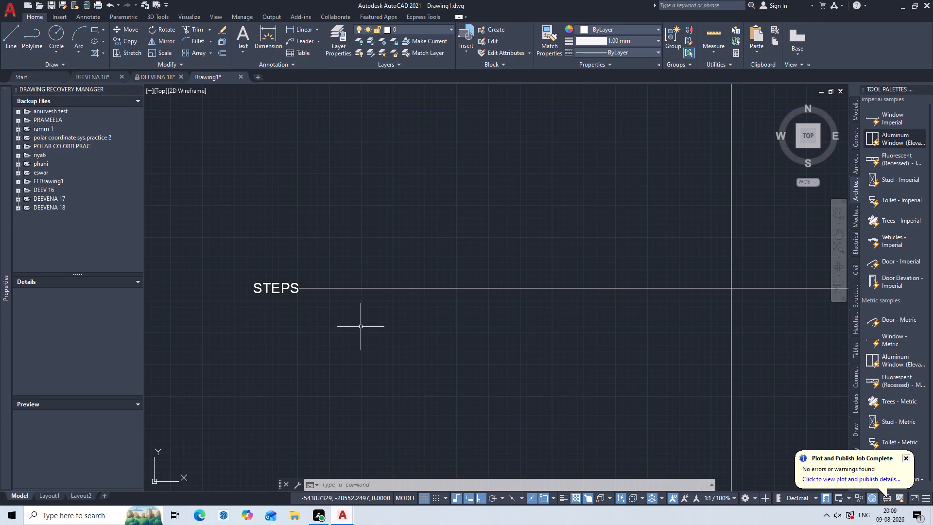
{"action": "double_click", "coordinate": [391, 264]}
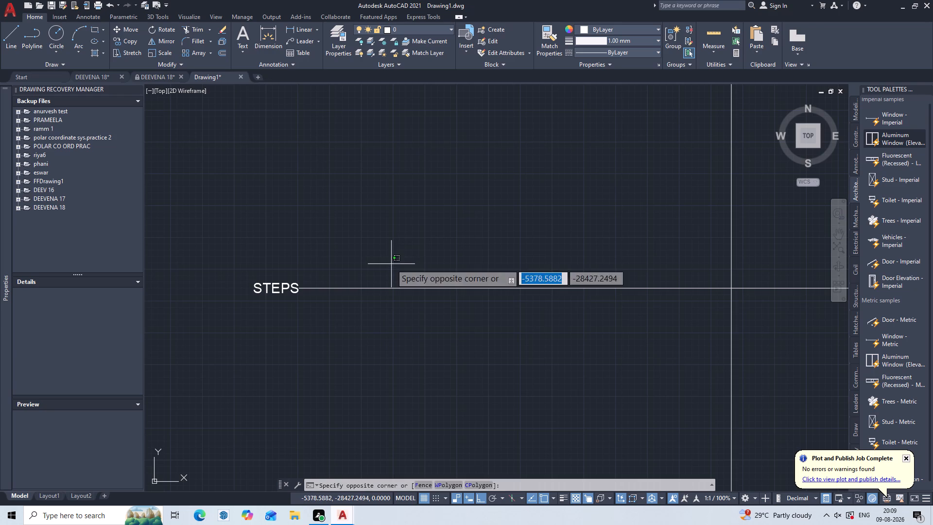
{"action": "left_click", "coordinate": [211, 393]}
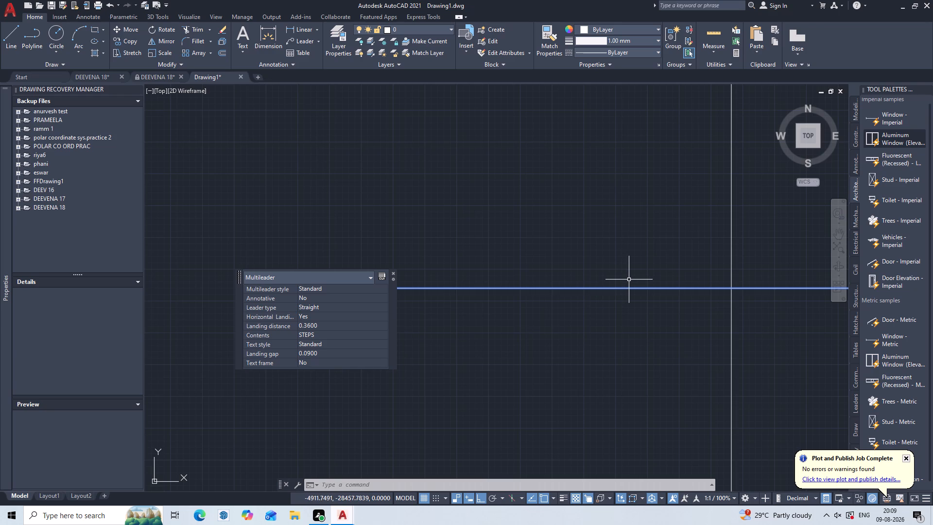
{"action": "scroll", "coordinate": [628, 271], "scroll_direction": "down", "scroll_amount": 2}
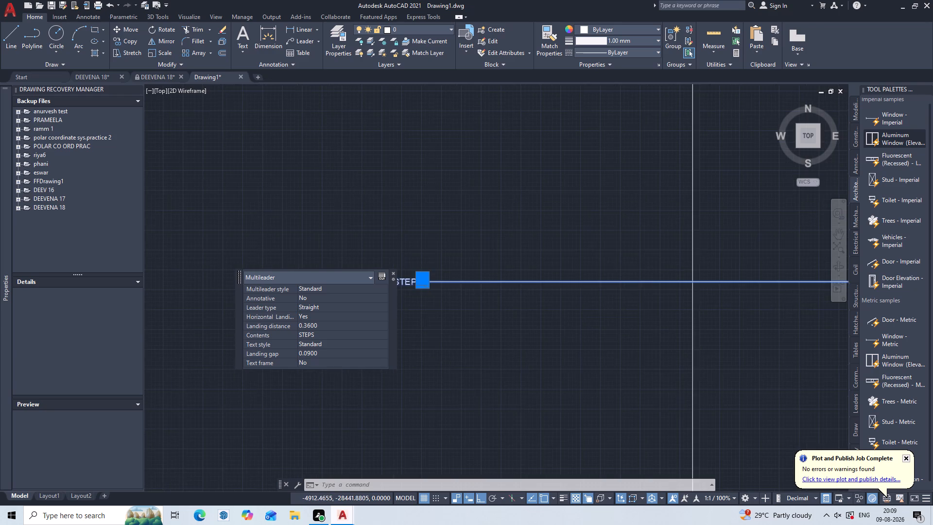
{"action": "key", "text": "ctrl+1"}
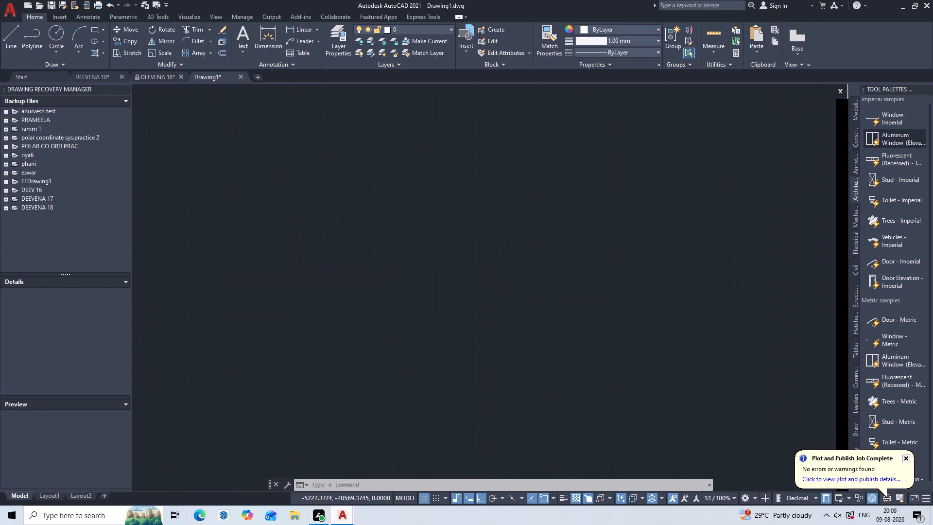
{"action": "key", "text": "ctrl+1"}
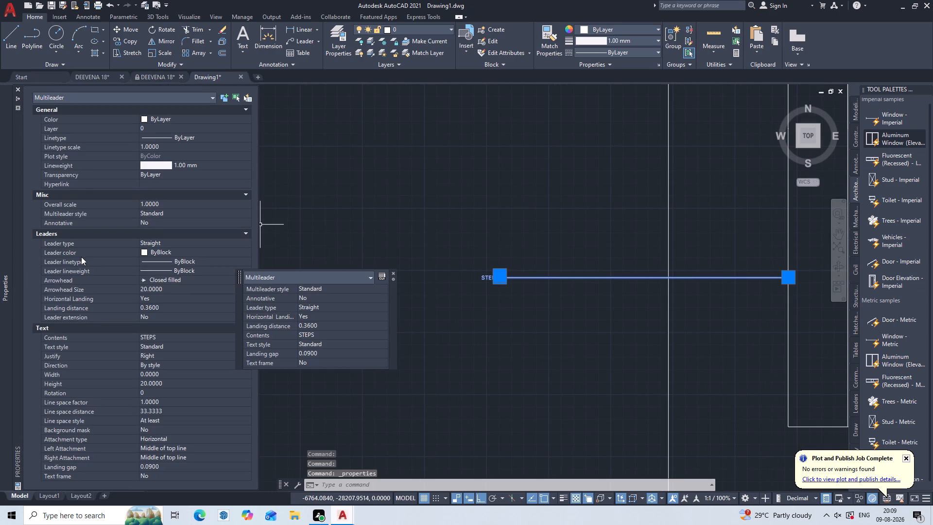
{"action": "left_click", "coordinate": [182, 289]}
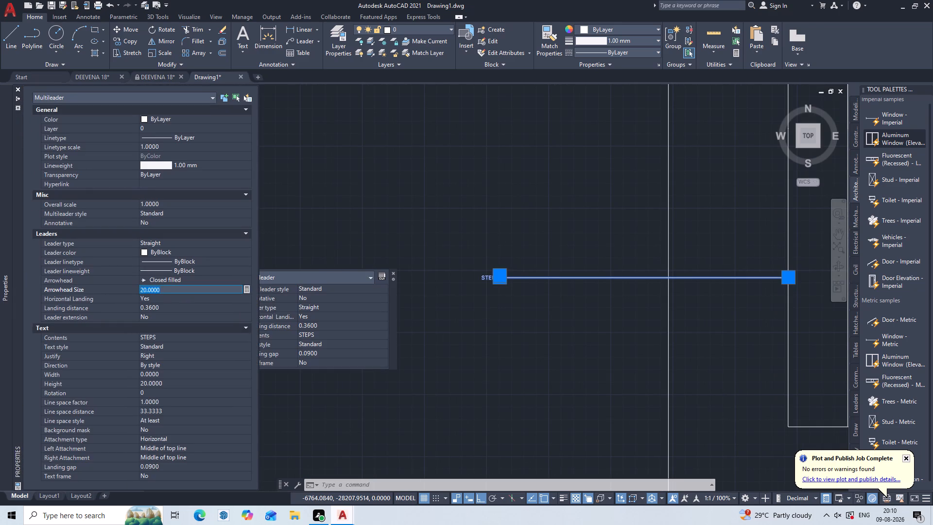
{"action": "key", "text": "BackSpace"}
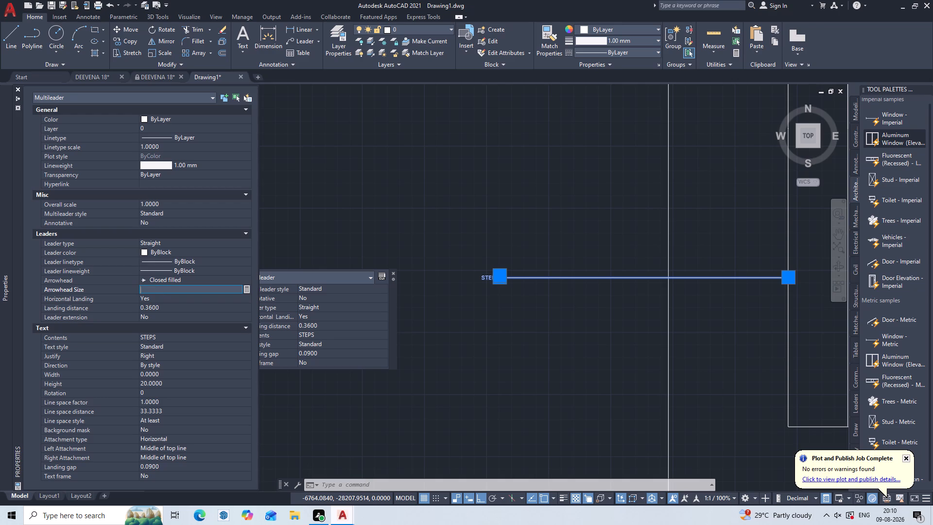
{"action": "type", "text": "50"}
{"action": "key", "text": "Return"}
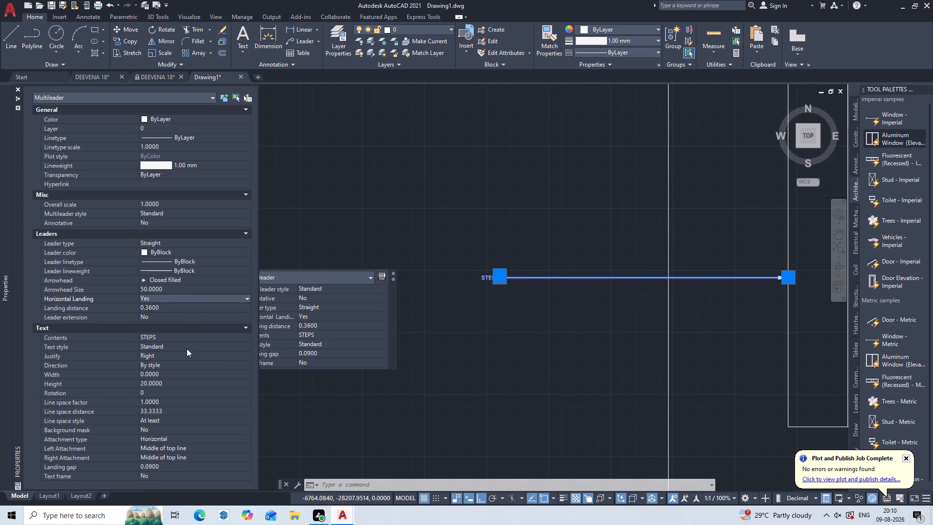
Set the STEPS multileader's text height to 50.
{"action": "left_click", "coordinate": [193, 381]}
{"action": "key", "text": "BackSpace"}
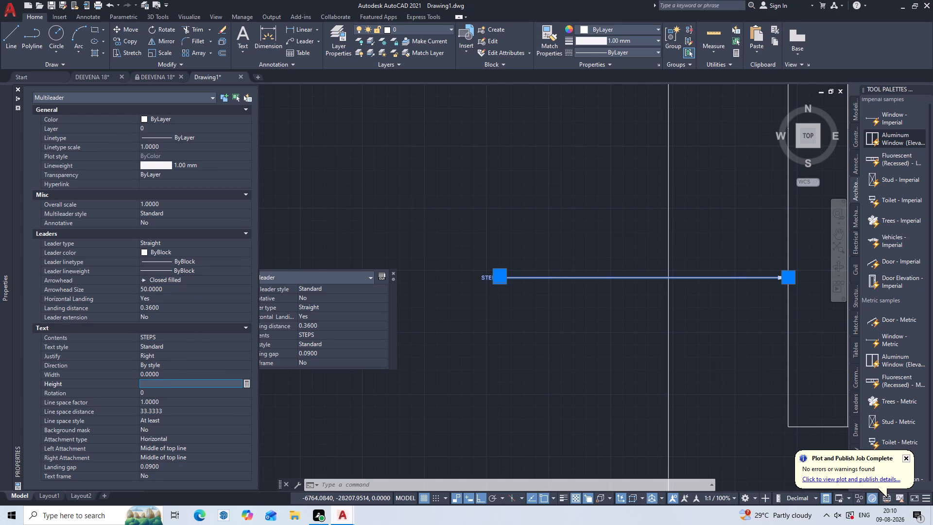
{"action": "key", "text": "5"}
{"action": "key", "text": "0"}
{"action": "key", "text": "Return"}
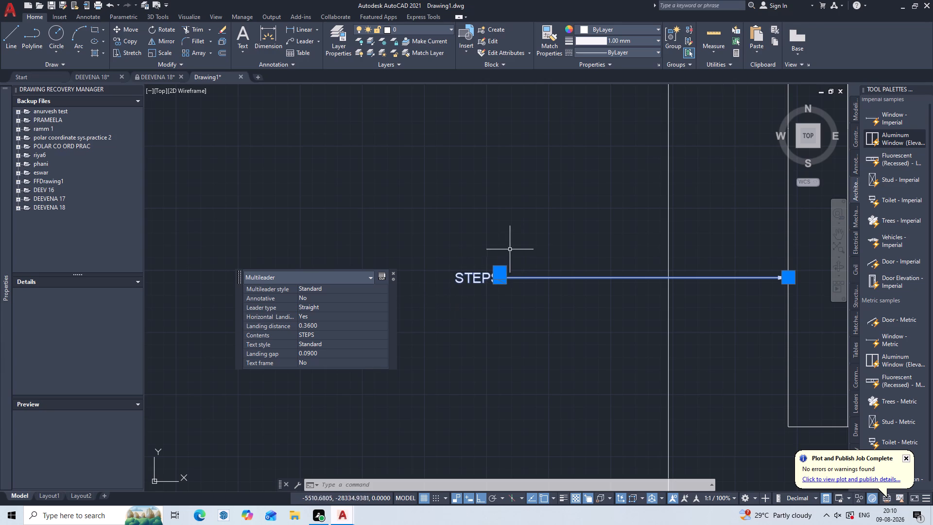
{"action": "key", "text": "Escape"}
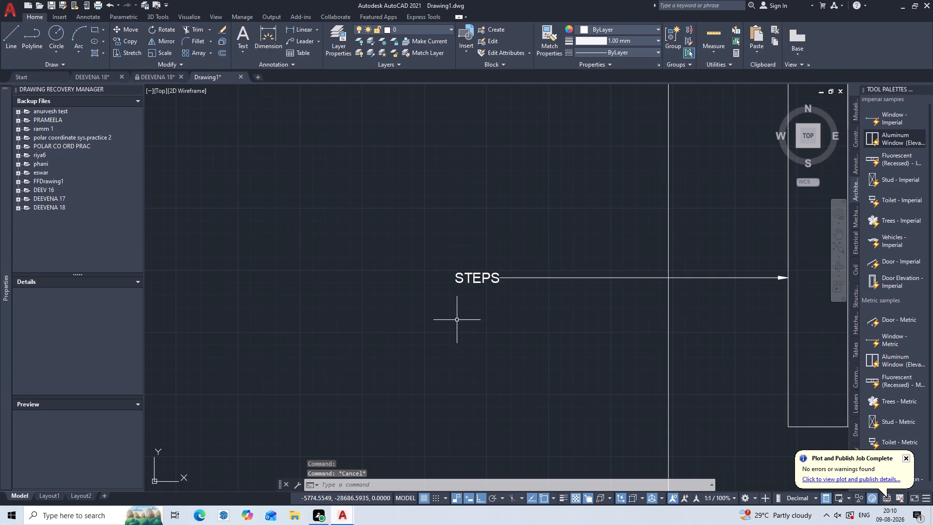
{"action": "scroll", "coordinate": [535, 256], "scroll_direction": "down", "scroll_amount": 1}
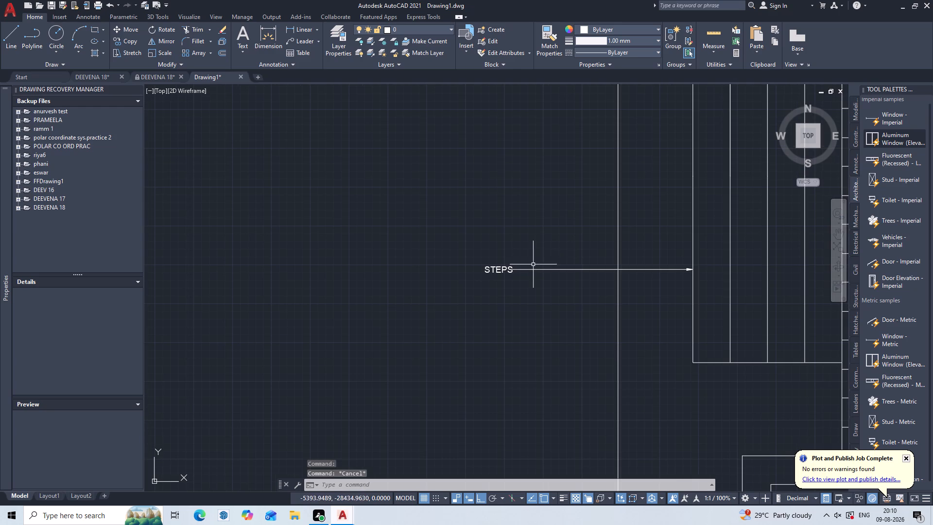
{"action": "scroll", "coordinate": [513, 309], "scroll_direction": "down", "scroll_amount": 1}
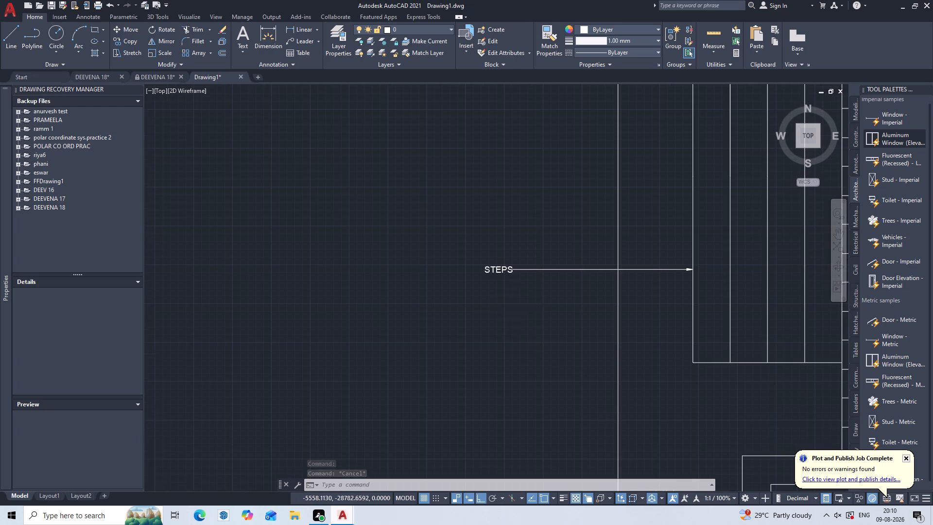
{"action": "middle_click_drag", "start_coordinate": [508, 320], "coordinate": [406, 337]}
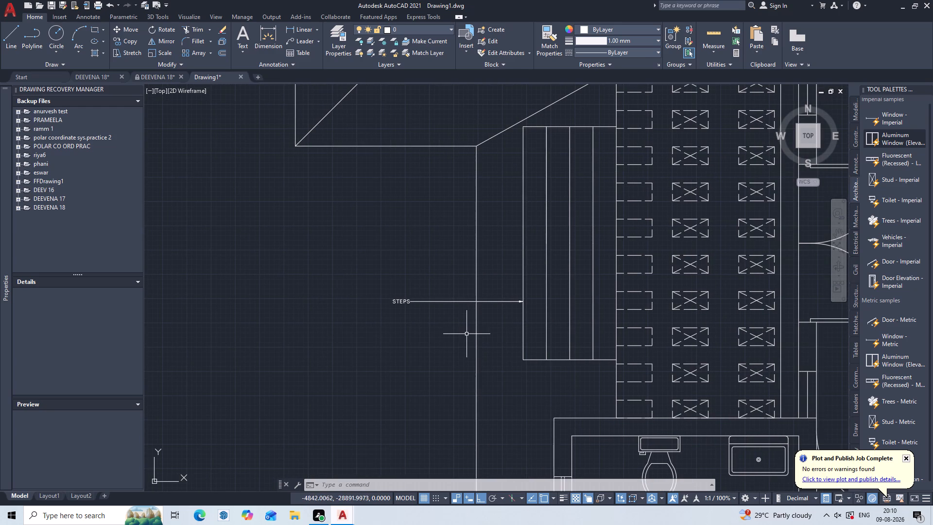
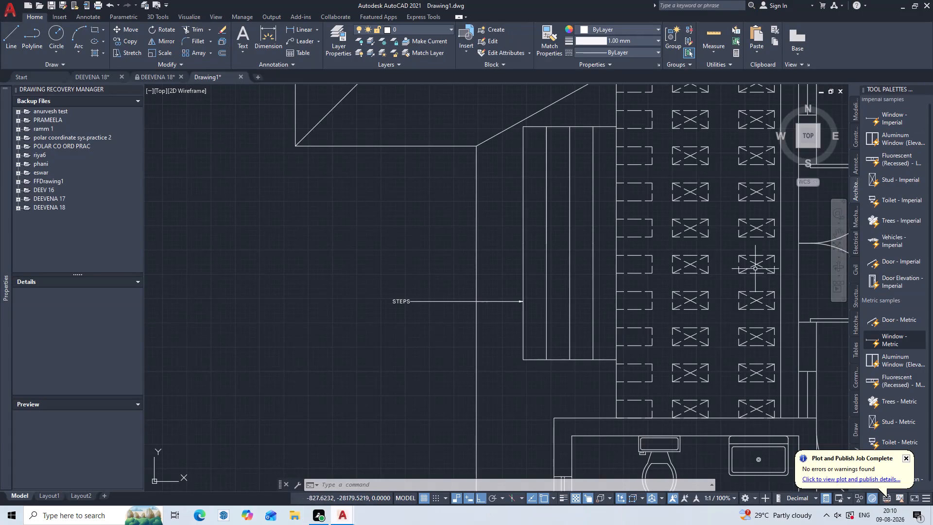
Add a horizontal multileader reading UP, about 1397 long, with its arrowhead on the middle line of the steps.
{"action": "middle_click_drag", "start_coordinate": [566, 232], "coordinate": [586, 297]}
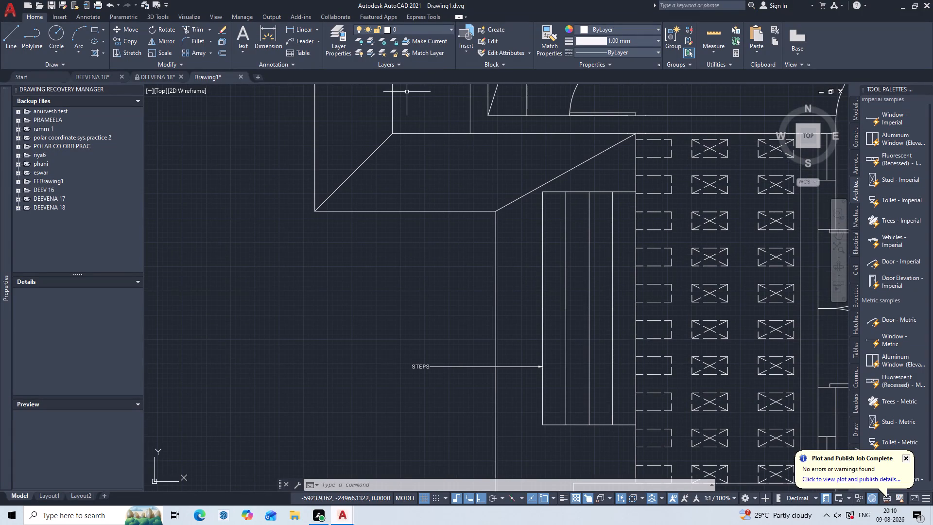
{"action": "left_click", "coordinate": [304, 41]}
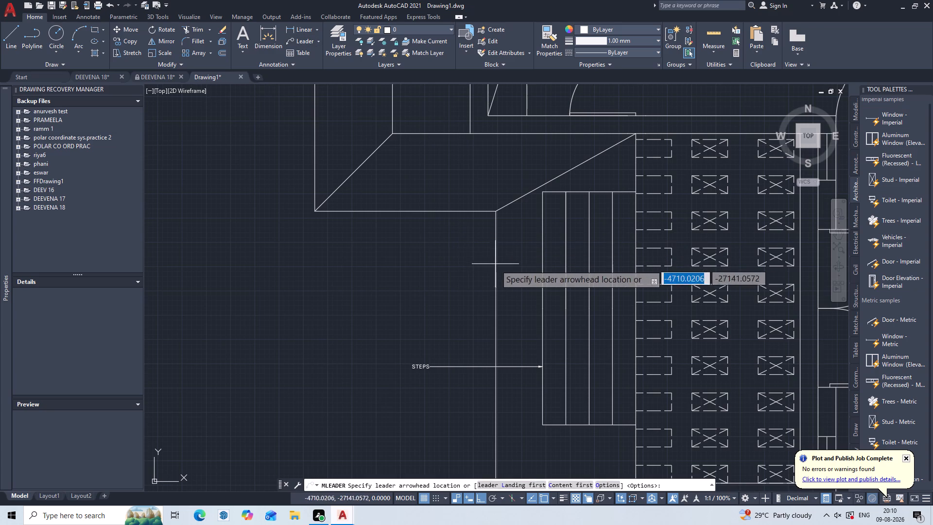
{"action": "left_click", "coordinate": [589, 303]}
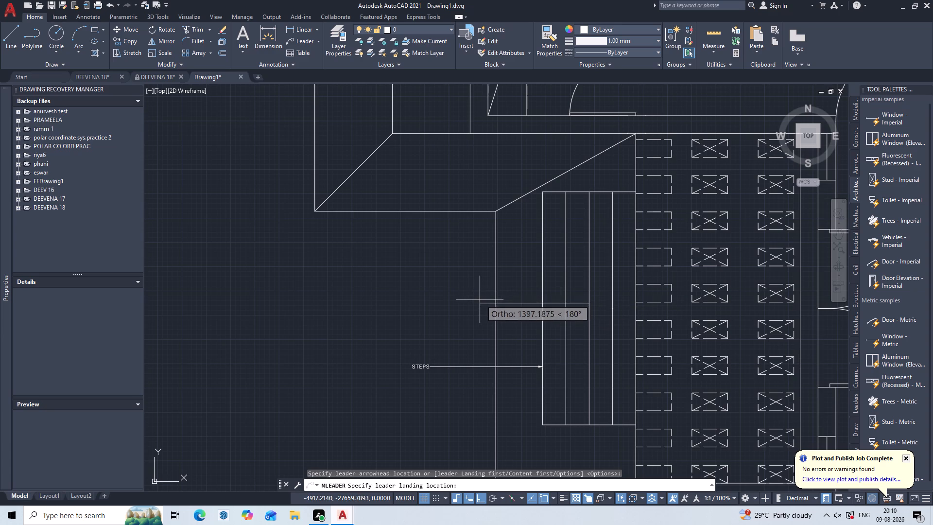
{"action": "left_click", "coordinate": [480, 299]}
{"action": "type", "text": "UP"}
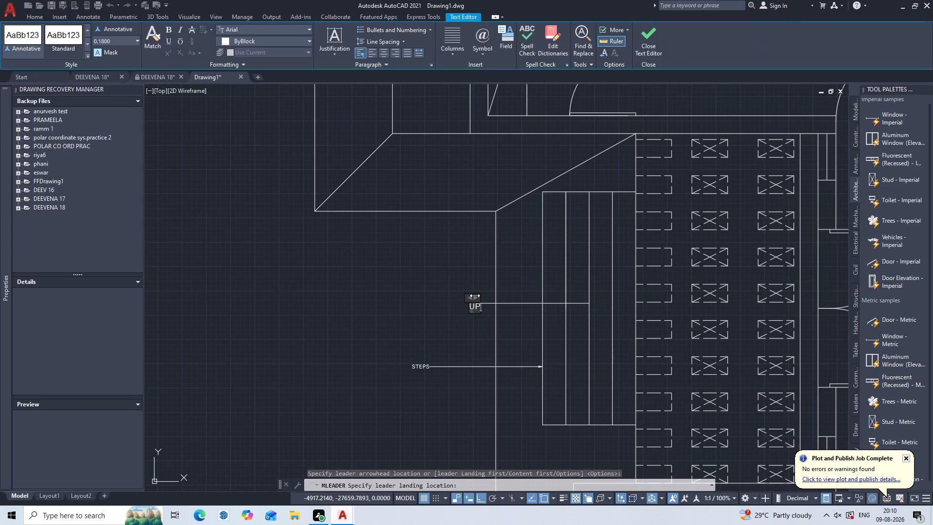
{"action": "triple_click", "coordinate": [475, 296]}
{"action": "triple_click", "coordinate": [475, 296]}
{"action": "left_click", "coordinate": [475, 296]}
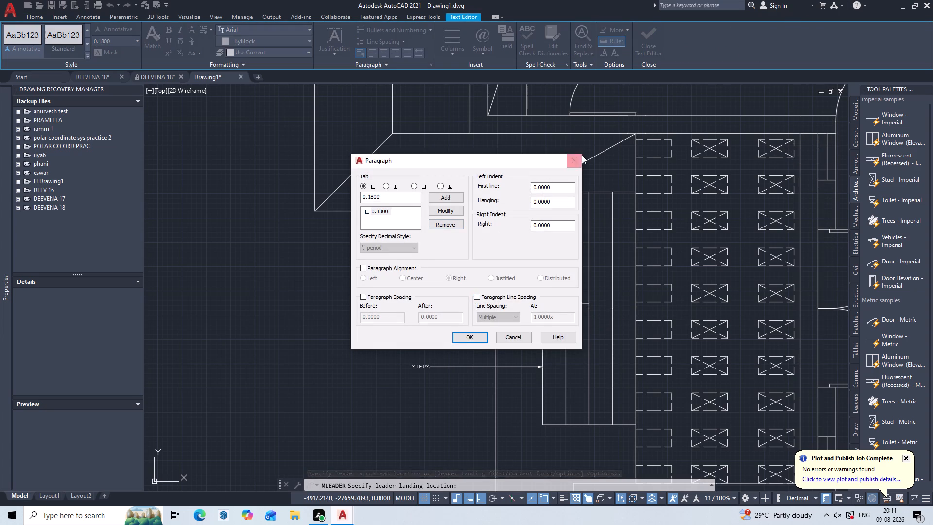
{"action": "double_click", "coordinate": [578, 159]}
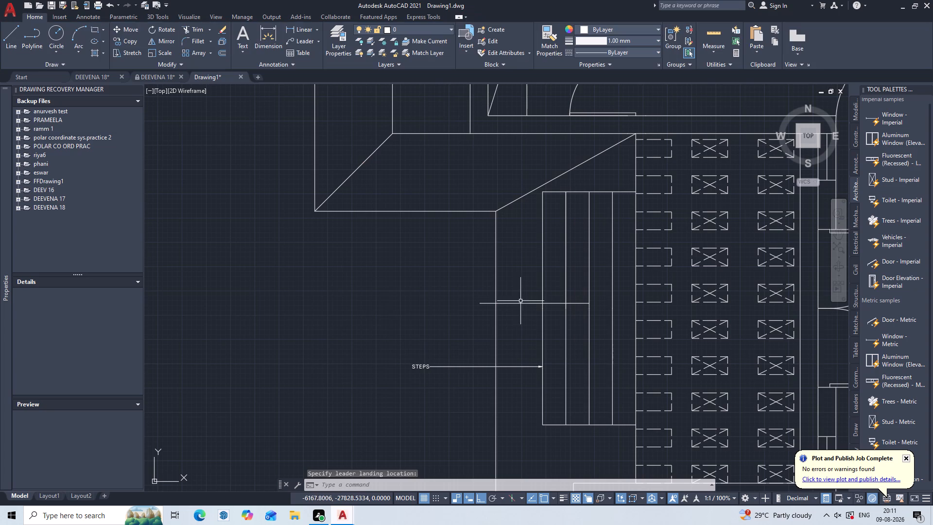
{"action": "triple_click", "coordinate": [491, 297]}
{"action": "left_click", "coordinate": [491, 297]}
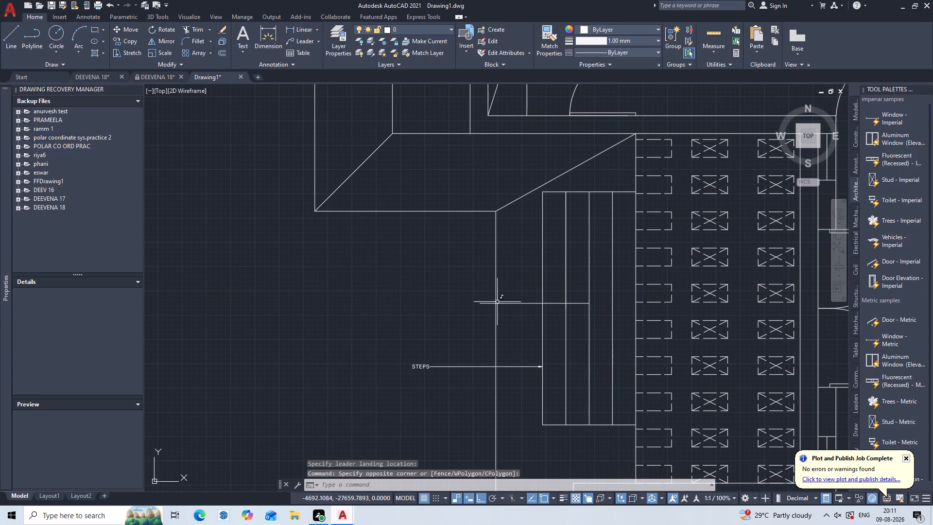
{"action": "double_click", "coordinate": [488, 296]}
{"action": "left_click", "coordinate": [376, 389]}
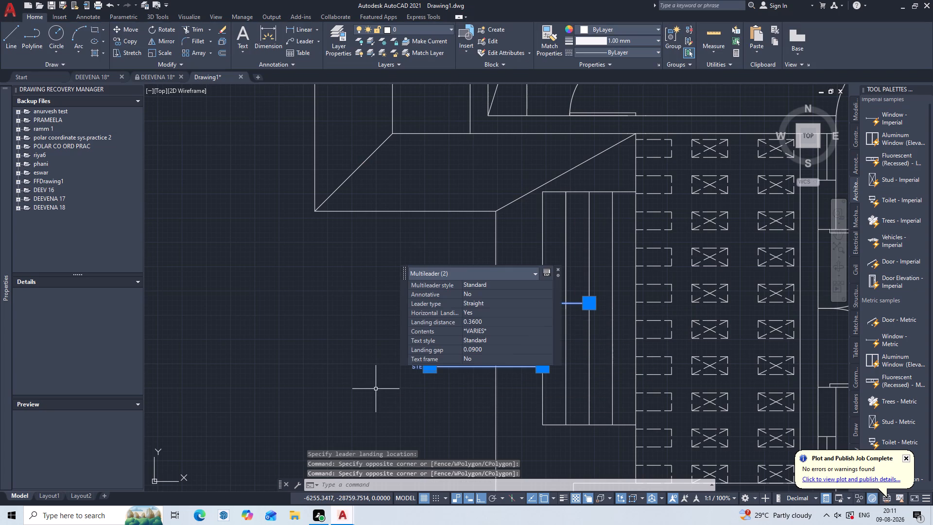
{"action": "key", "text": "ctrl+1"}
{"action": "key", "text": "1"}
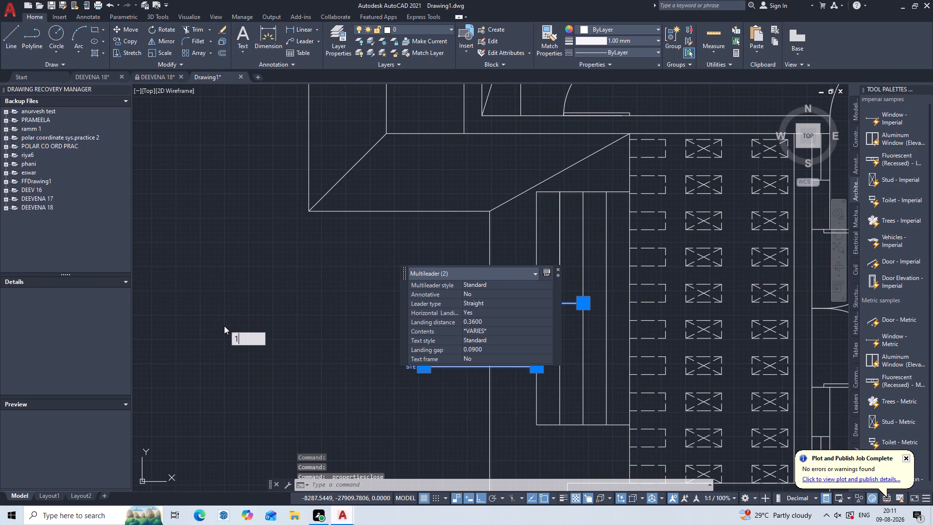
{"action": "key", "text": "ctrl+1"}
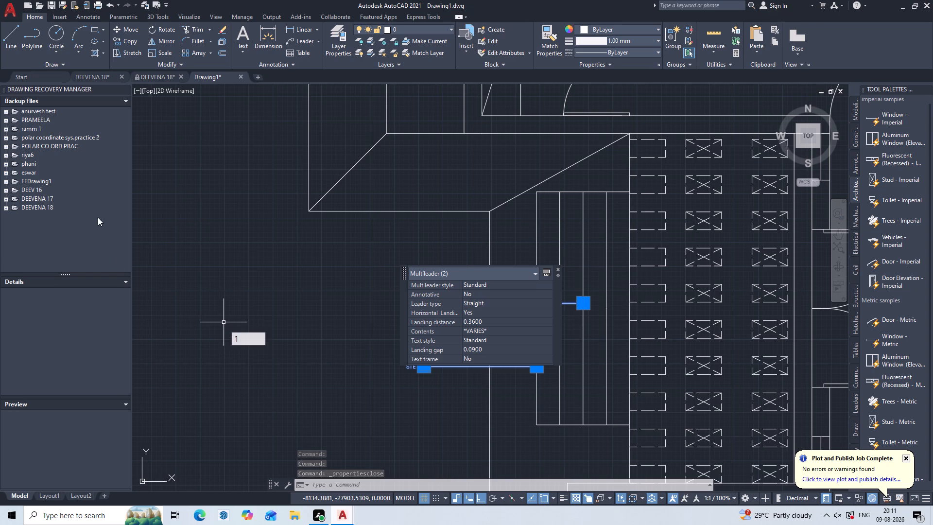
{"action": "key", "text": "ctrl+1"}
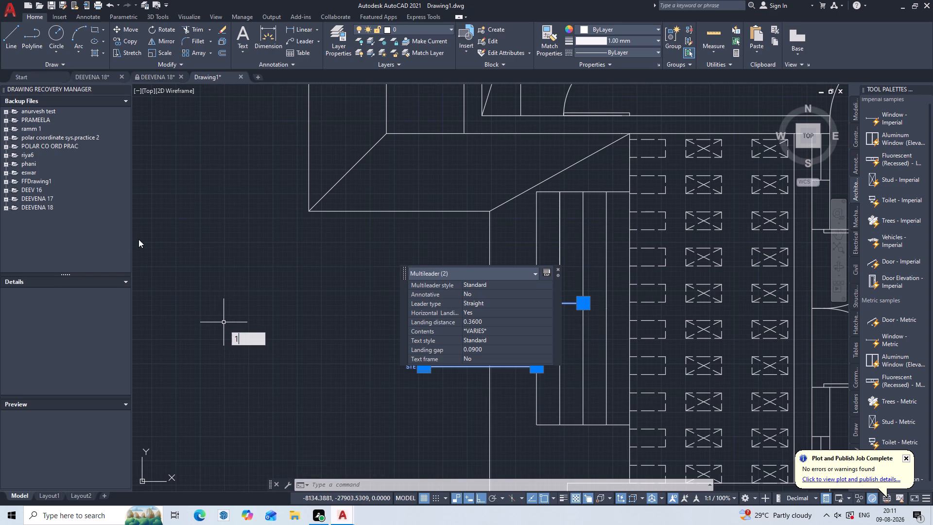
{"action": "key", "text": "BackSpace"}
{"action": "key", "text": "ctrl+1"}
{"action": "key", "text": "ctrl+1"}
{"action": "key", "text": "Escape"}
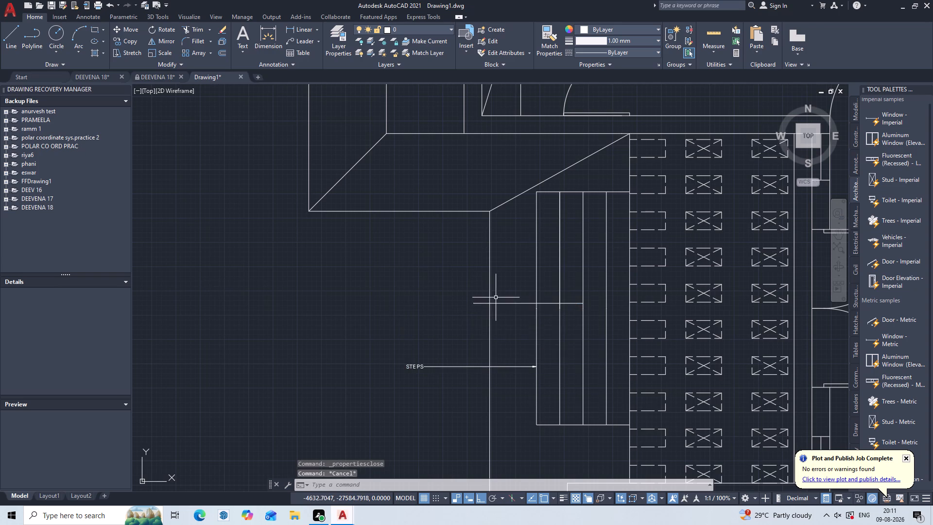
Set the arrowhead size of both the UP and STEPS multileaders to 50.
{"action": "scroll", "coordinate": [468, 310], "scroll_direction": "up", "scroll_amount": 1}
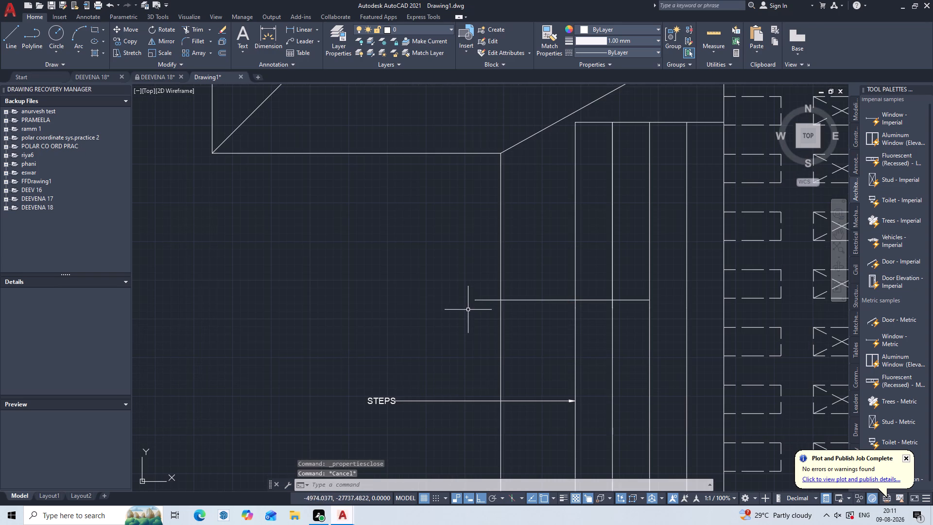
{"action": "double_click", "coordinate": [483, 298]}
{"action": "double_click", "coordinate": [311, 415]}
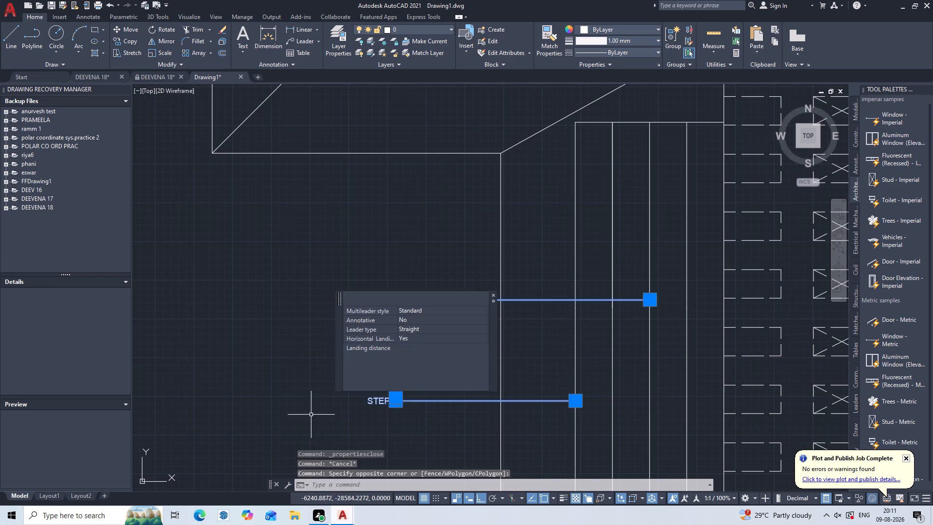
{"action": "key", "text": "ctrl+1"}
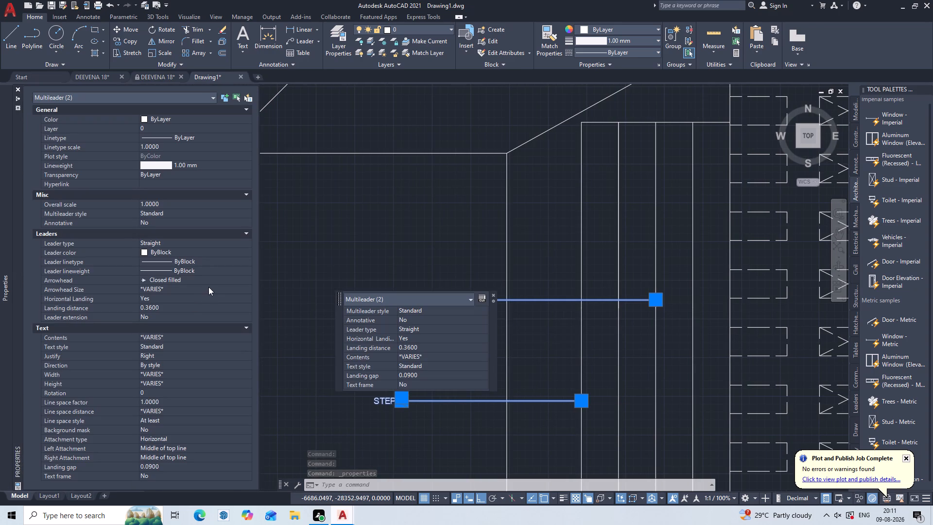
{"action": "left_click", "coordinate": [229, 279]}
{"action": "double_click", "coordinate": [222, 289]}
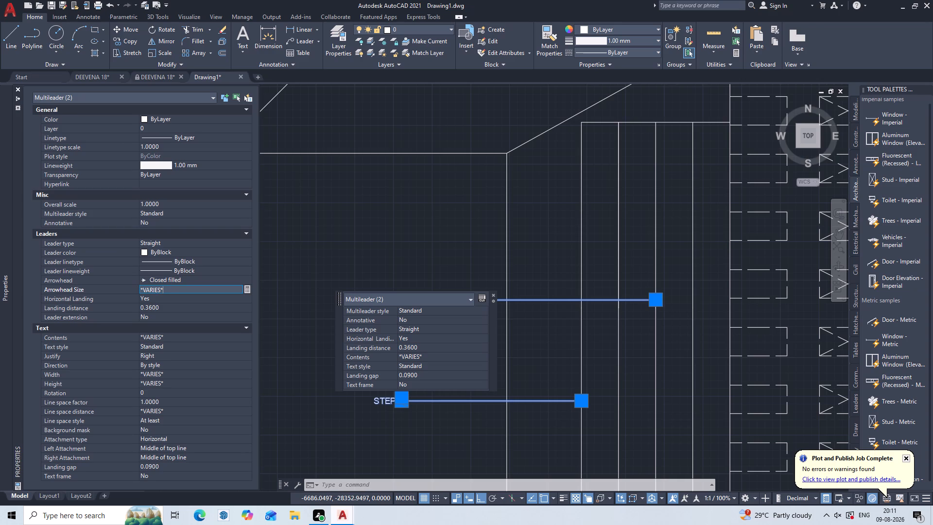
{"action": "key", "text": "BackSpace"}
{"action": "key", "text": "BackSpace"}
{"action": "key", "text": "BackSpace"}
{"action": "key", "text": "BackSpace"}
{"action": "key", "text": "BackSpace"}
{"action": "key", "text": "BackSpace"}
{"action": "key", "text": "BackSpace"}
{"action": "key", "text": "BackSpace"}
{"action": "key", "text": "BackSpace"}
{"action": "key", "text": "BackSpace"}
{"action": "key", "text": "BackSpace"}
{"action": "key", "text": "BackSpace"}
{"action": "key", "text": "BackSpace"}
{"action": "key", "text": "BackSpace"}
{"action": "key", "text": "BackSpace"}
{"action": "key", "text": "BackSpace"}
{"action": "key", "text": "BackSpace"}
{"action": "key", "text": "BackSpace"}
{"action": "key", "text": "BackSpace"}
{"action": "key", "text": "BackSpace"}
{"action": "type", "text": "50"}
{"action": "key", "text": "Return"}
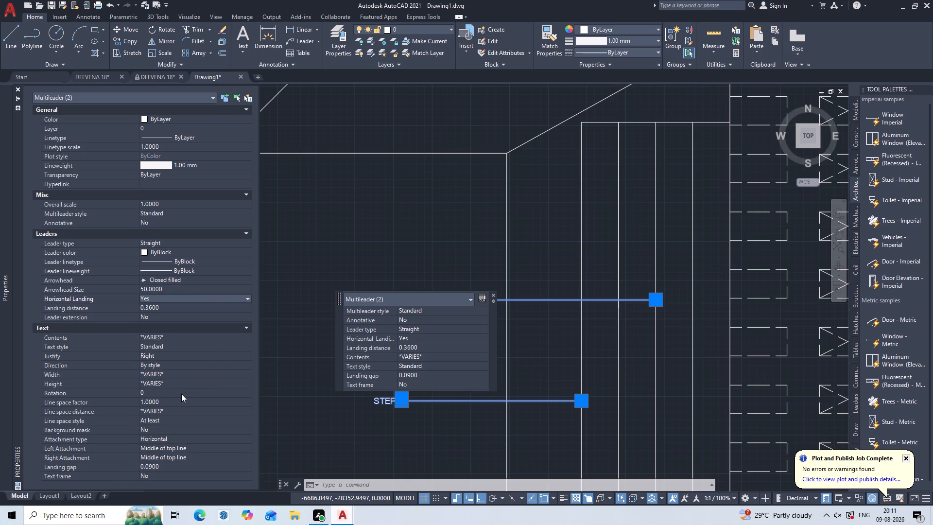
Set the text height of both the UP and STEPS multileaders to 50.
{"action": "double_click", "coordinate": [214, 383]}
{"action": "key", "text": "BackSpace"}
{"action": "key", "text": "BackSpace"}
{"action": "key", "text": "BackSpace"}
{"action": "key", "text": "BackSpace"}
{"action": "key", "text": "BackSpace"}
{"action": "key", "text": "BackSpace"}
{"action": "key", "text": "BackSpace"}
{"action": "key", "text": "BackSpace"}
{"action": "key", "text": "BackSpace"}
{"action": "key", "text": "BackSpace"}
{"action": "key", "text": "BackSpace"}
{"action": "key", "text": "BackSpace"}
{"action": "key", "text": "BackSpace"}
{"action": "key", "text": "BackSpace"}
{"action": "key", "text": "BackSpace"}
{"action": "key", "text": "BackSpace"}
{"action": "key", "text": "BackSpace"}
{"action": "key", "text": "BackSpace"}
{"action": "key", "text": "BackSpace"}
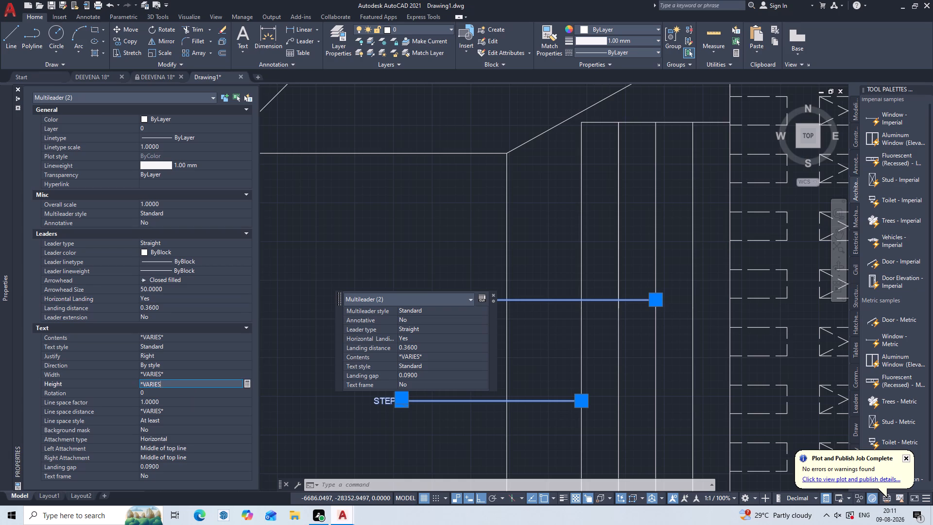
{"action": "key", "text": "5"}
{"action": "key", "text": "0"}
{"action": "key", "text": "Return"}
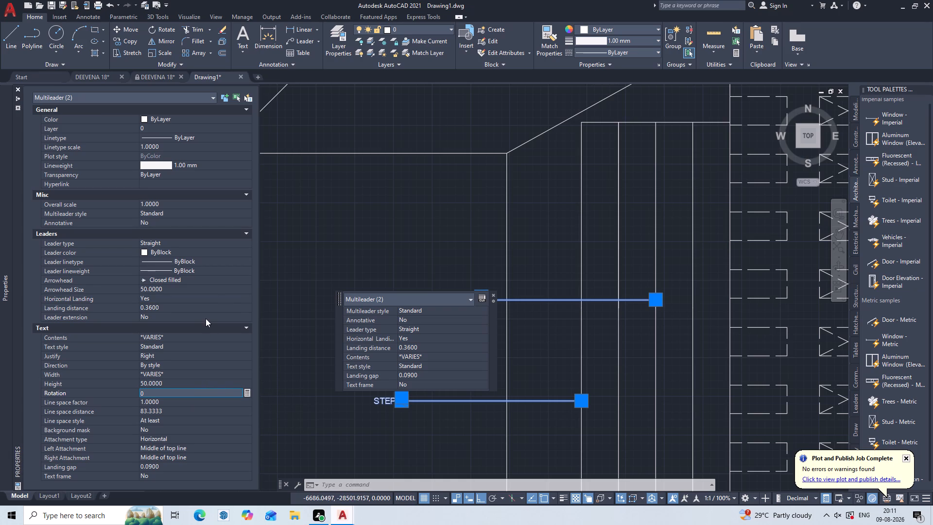
Set the arrowhead size of both the UP and STEPS multileaders to 100.
{"action": "left_click", "coordinate": [213, 290]}
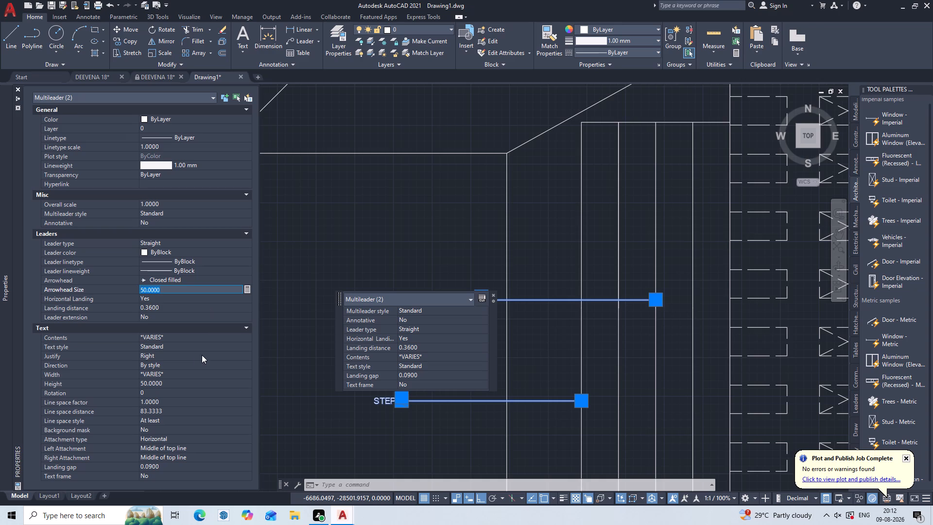
{"action": "key", "text": "BackSpace"}
{"action": "key", "text": "BackSpace"}
{"action": "key", "text": "BackSpace"}
{"action": "key", "text": "BackSpace"}
{"action": "key", "text": "BackSpace"}
{"action": "key", "text": "BackSpace"}
{"action": "key", "text": "BackSpace"}
{"action": "key", "text": "BackSpace"}
{"action": "key", "text": "BackSpace"}
{"action": "key", "text": "BackSpace"}
{"action": "key", "text": "BackSpace"}
{"action": "key", "text": "BackSpace"}
{"action": "key", "text": "BackSpace"}
{"action": "key", "text": "BackSpace"}
{"action": "key", "text": "BackSpace"}
{"action": "key", "text": "BackSpace"}
{"action": "key", "text": "BackSpace"}
{"action": "key", "text": "1"}
{"action": "type", "text": "00"}
Set the text height of both the UP and STEPS multileaders to 100 and clear the selection.
{"action": "double_click", "coordinate": [169, 384]}
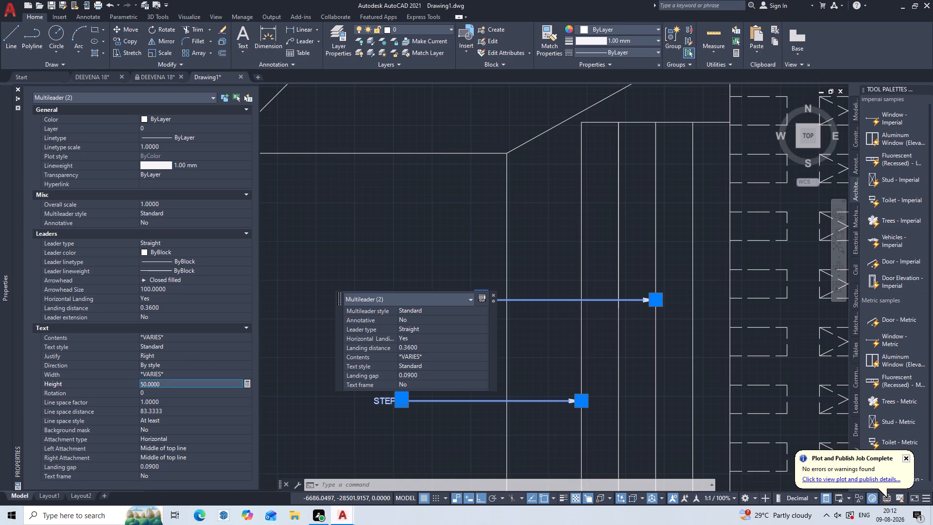
{"action": "key", "text": "BackSpace"}
{"action": "key", "text": "BackSpace"}
{"action": "key", "text": "BackSpace"}
{"action": "key", "text": "BackSpace"}
{"action": "key", "text": "BackSpace"}
{"action": "key", "text": "BackSpace"}
{"action": "key", "text": "BackSpace"}
{"action": "key", "text": "BackSpace"}
{"action": "key", "text": "BackSpace"}
{"action": "key", "text": "BackSpace"}
{"action": "key", "text": "BackSpace"}
{"action": "key", "text": "BackSpace"}
{"action": "key", "text": "BackSpace"}
{"action": "key", "text": "BackSpace"}
{"action": "key", "text": "BackSpace"}
{"action": "key", "text": "BackSpace"}
{"action": "type", "text": "100"}
{"action": "key", "text": "Return"}
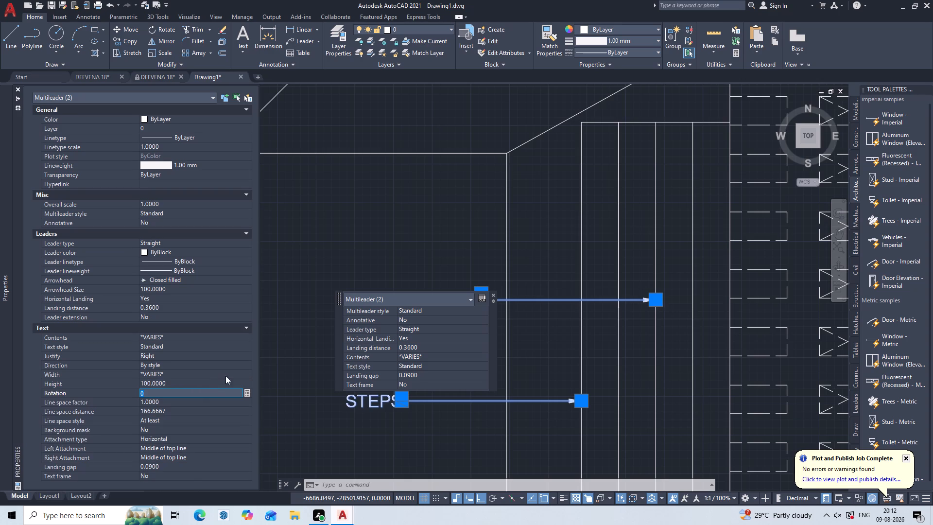
{"action": "key", "text": "Escape"}
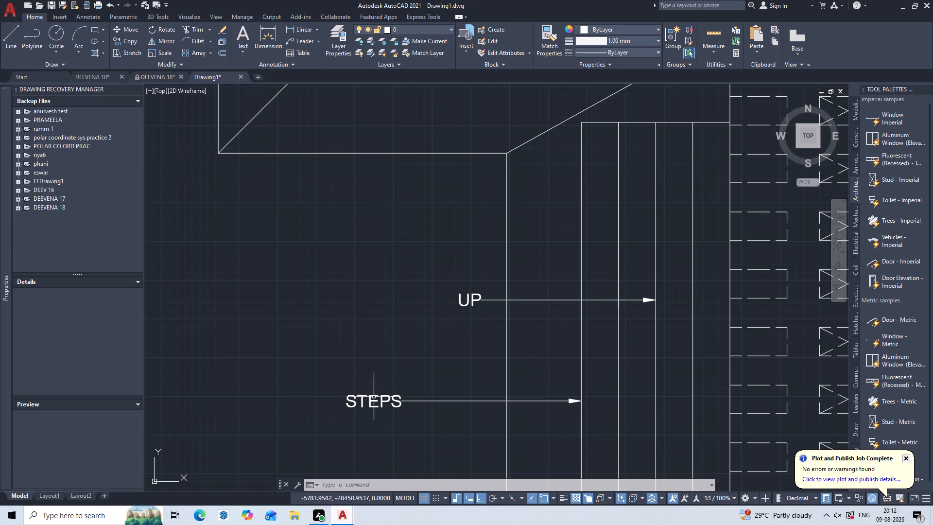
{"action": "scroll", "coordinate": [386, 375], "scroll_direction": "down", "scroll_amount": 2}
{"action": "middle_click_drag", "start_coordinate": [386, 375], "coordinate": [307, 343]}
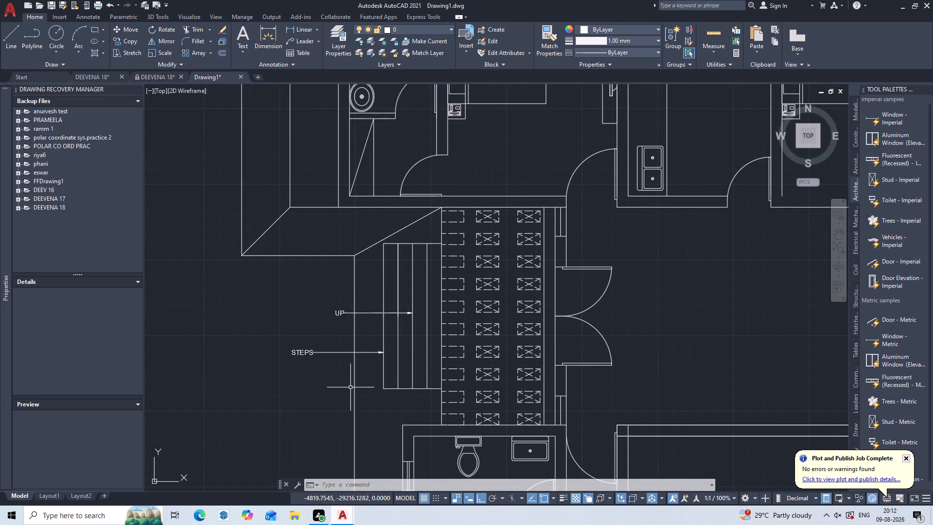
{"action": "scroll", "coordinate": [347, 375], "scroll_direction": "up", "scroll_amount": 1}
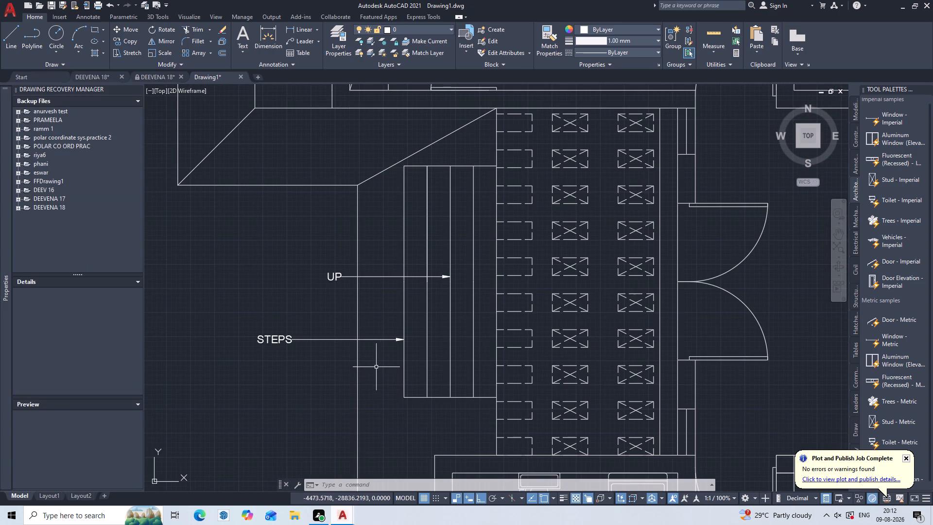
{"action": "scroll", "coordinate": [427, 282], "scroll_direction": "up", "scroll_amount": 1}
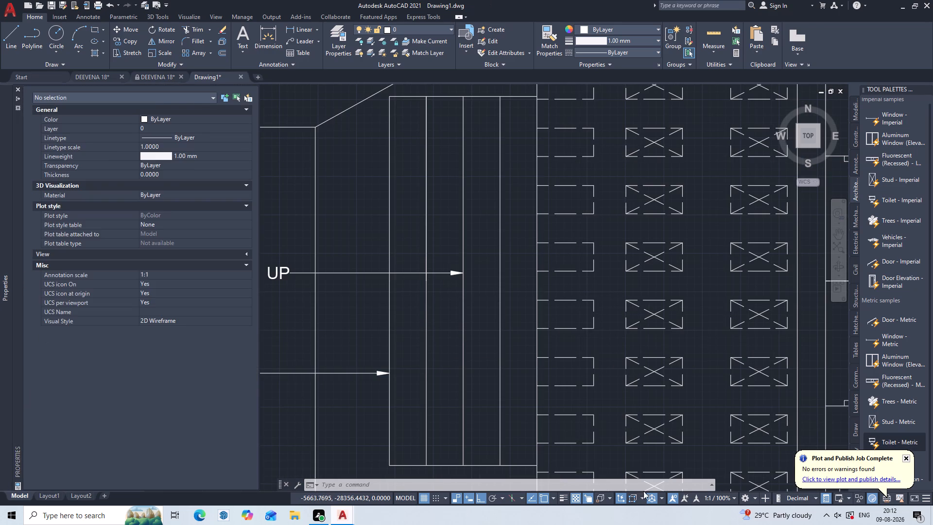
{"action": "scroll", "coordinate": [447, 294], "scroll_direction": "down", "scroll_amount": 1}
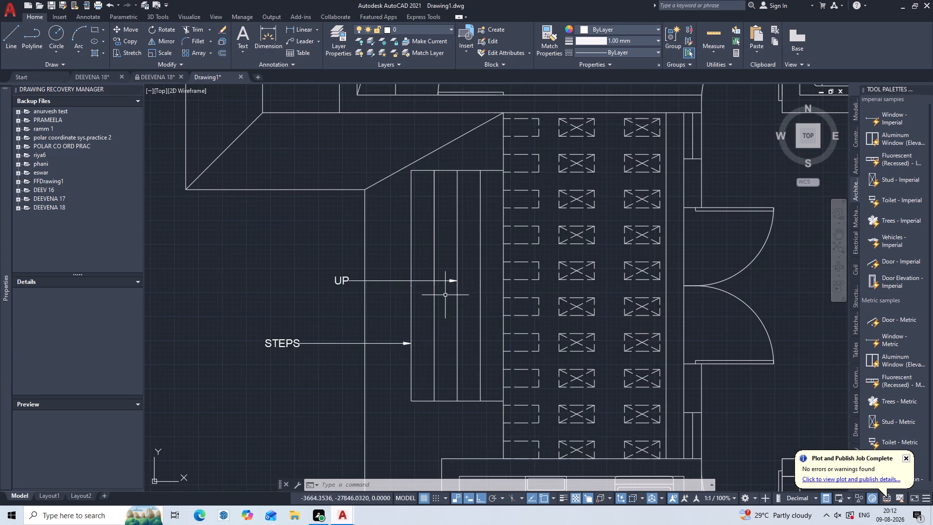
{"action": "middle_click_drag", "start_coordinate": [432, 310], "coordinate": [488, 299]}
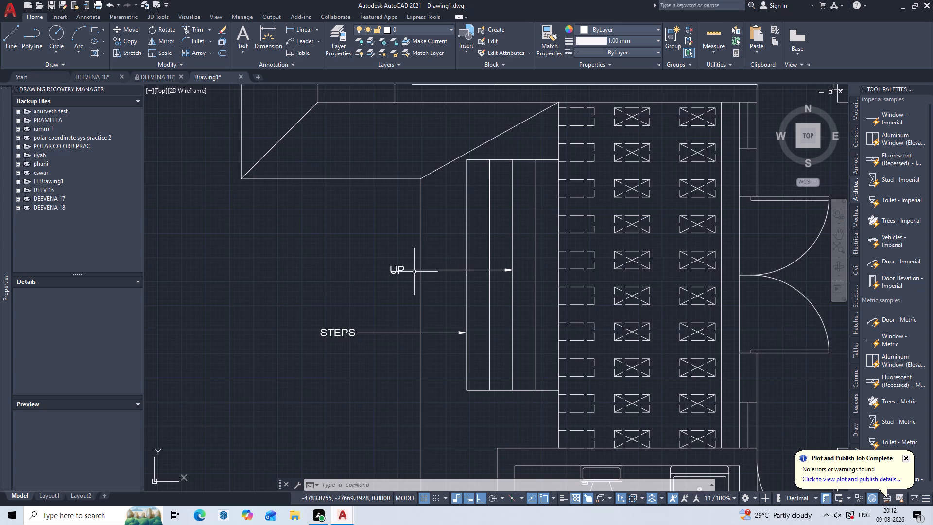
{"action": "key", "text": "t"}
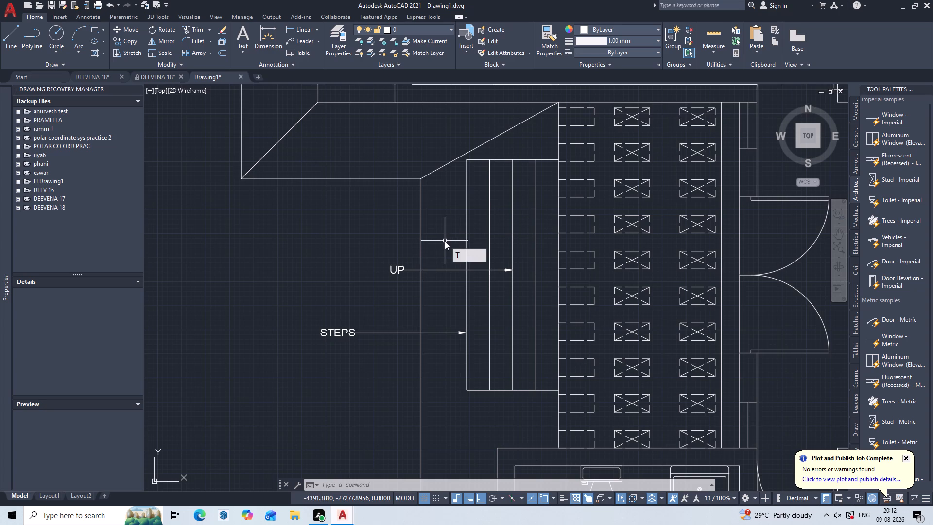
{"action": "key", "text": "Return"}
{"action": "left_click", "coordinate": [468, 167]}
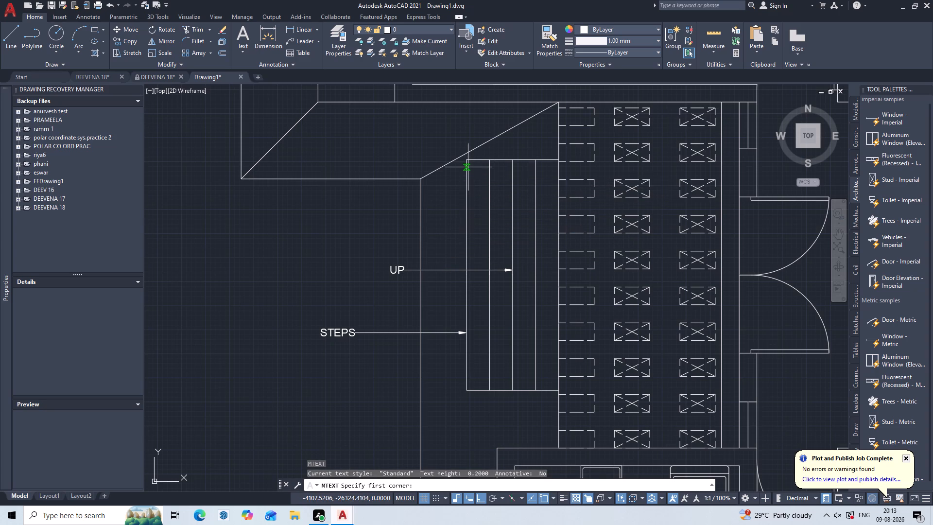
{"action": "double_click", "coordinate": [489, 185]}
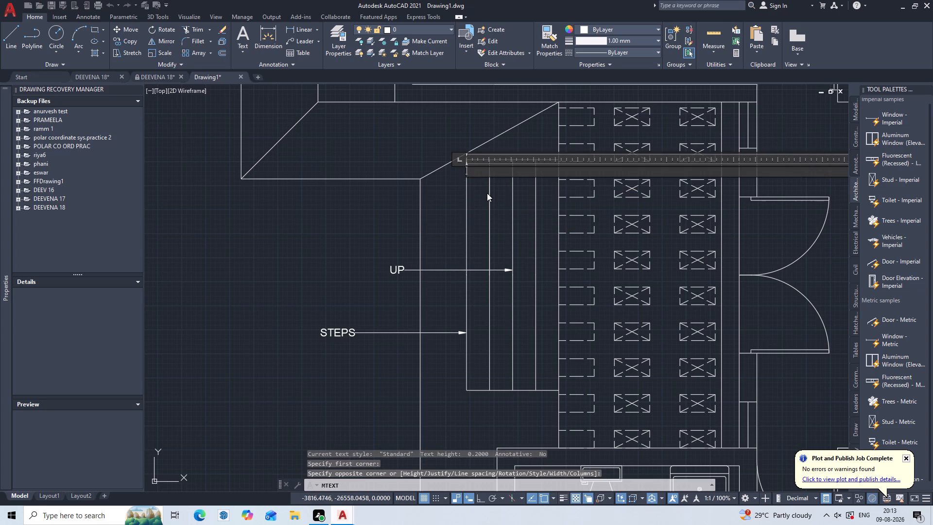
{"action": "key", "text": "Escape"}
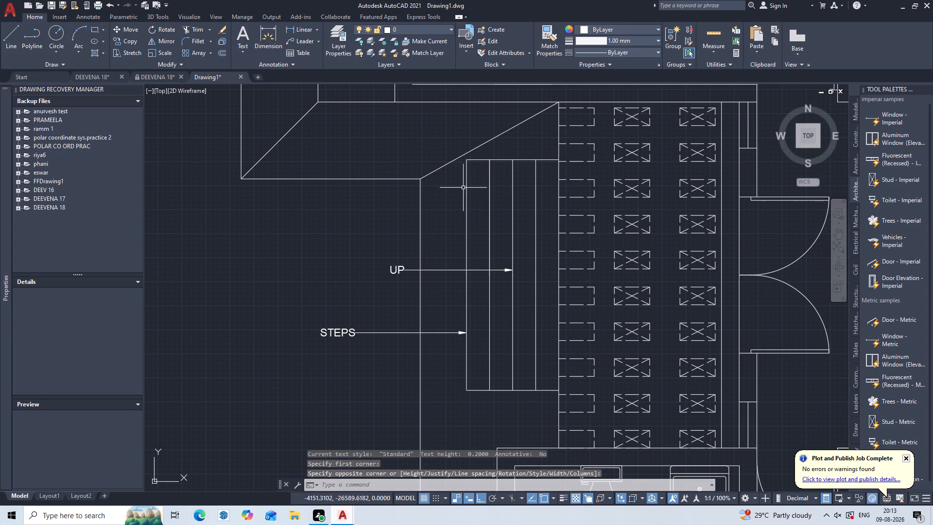
Place a multiline text reading 1 at the upper end of the outermost tread of the steps.
{"action": "key", "text": "t"}
{"action": "key", "text": "Return"}
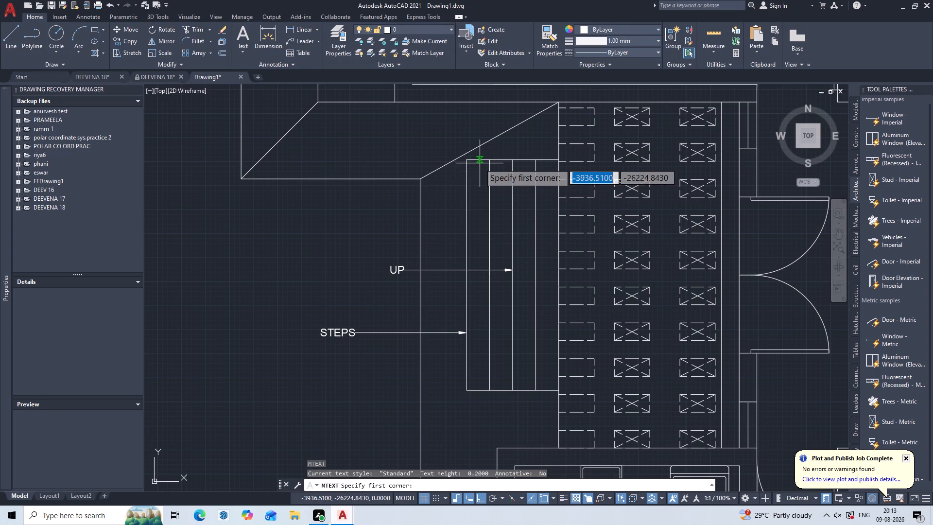
{"action": "scroll", "coordinate": [480, 163], "scroll_direction": "up", "scroll_amount": 2}
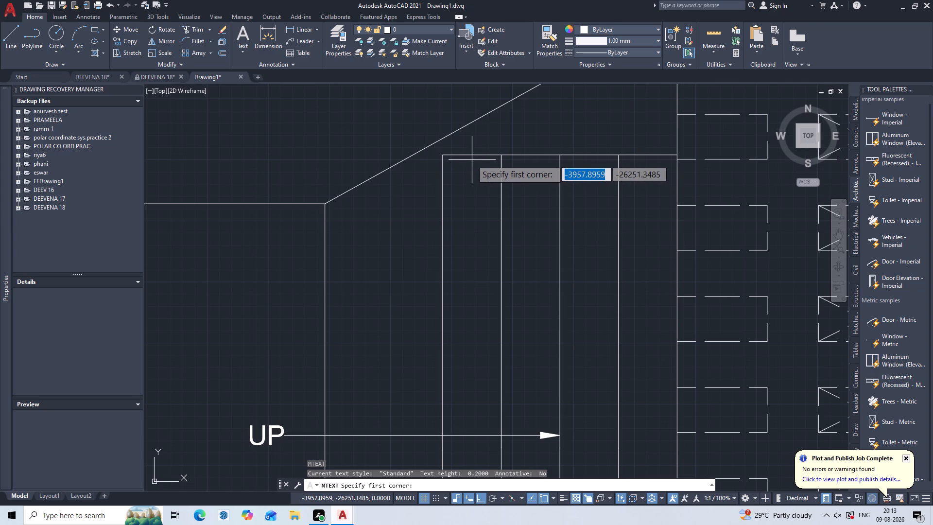
{"action": "double_click", "coordinate": [458, 175]}
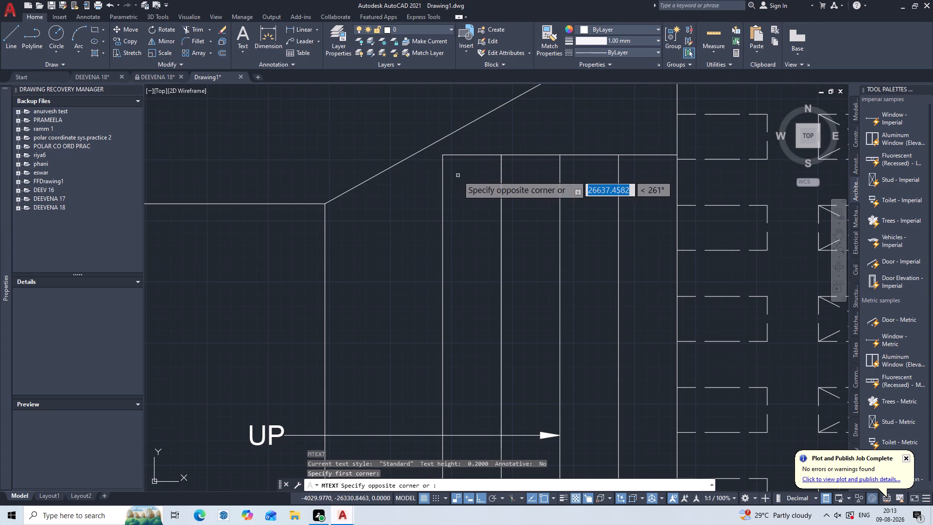
{"action": "double_click", "coordinate": [489, 236]}
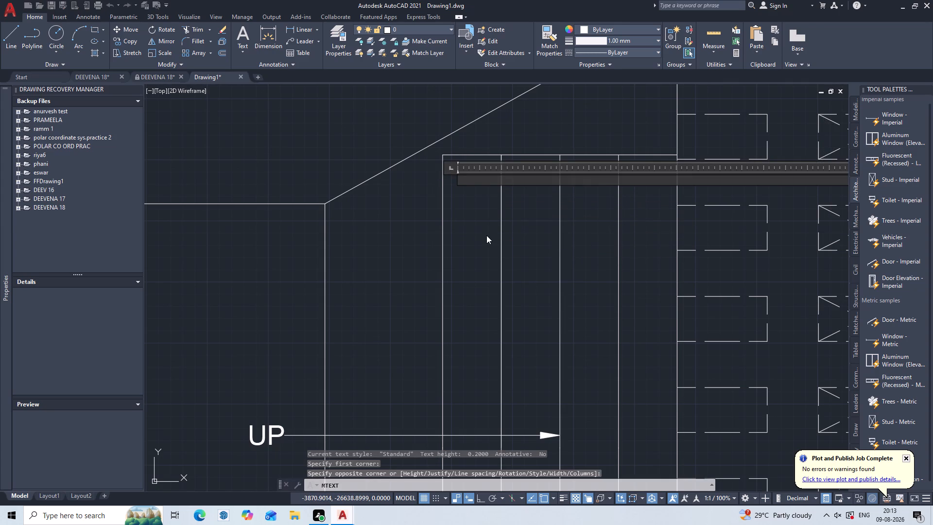
{"action": "key", "text": "1"}
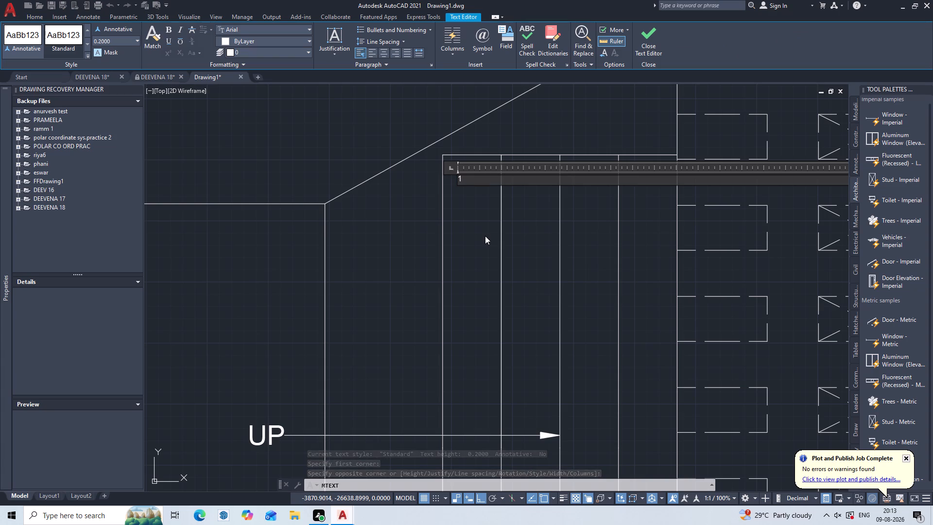
{"action": "key", "text": "Return"}
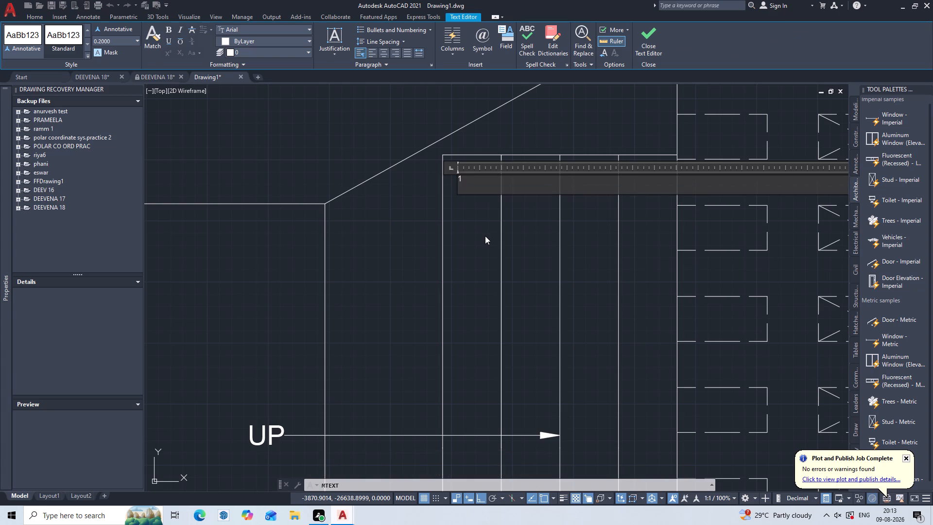
{"action": "triple_click", "coordinate": [472, 213]}
{"action": "left_click", "coordinate": [474, 212]}
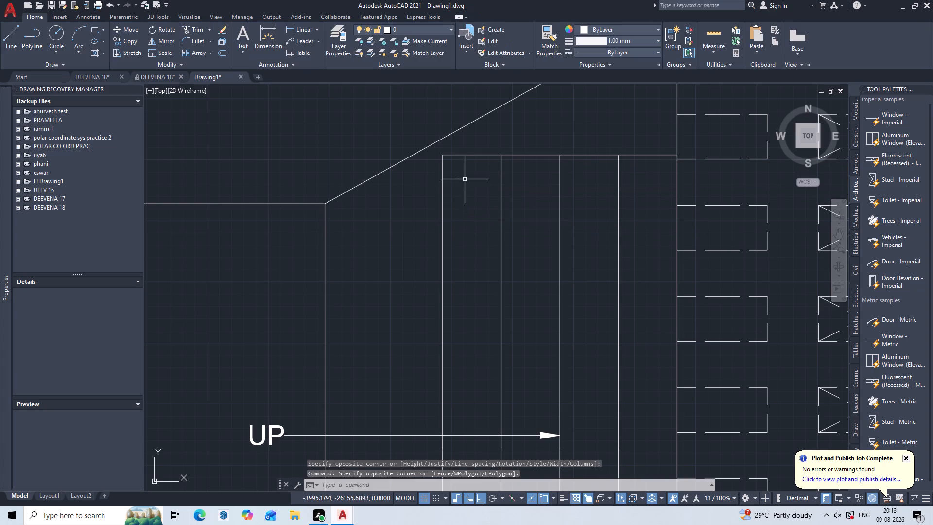
Set the text height of the tread number 1 to 100 and clear the selection.
{"action": "left_click", "coordinate": [465, 170]}
{"action": "triple_click", "coordinate": [456, 190]}
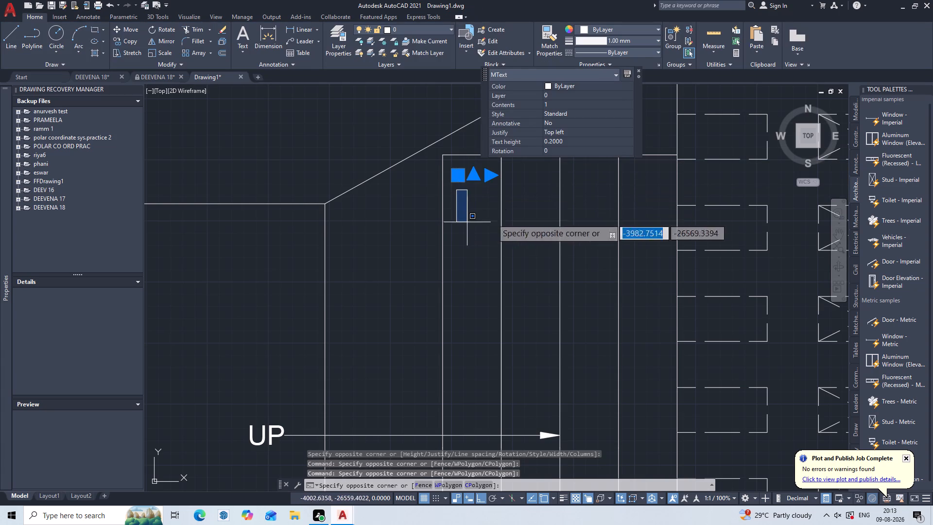
{"action": "triple_click", "coordinate": [603, 138]}
{"action": "key", "text": "BackSpace"}
{"action": "key", "text": "BackSpace"}
{"action": "key", "text": "BackSpace"}
{"action": "key", "text": "BackSpace"}
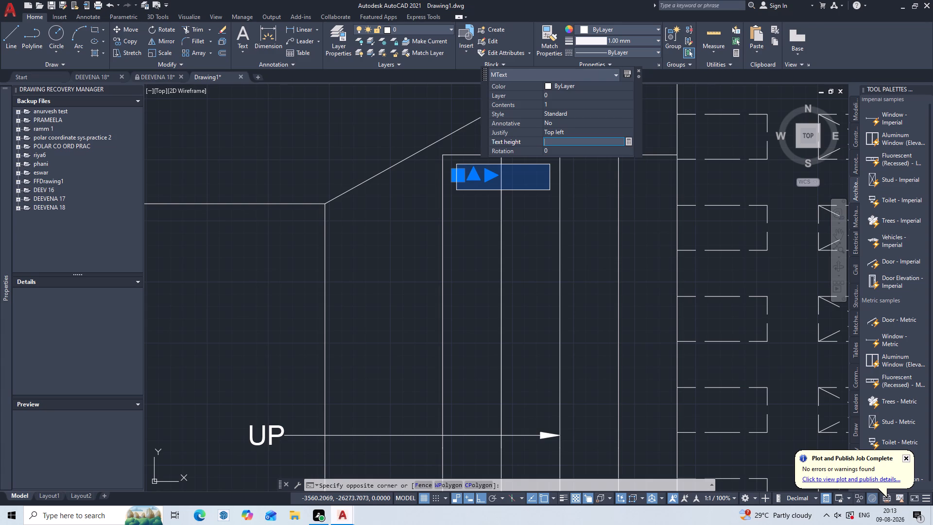
{"action": "type", "text": "100"}
{"action": "key", "text": "Return"}
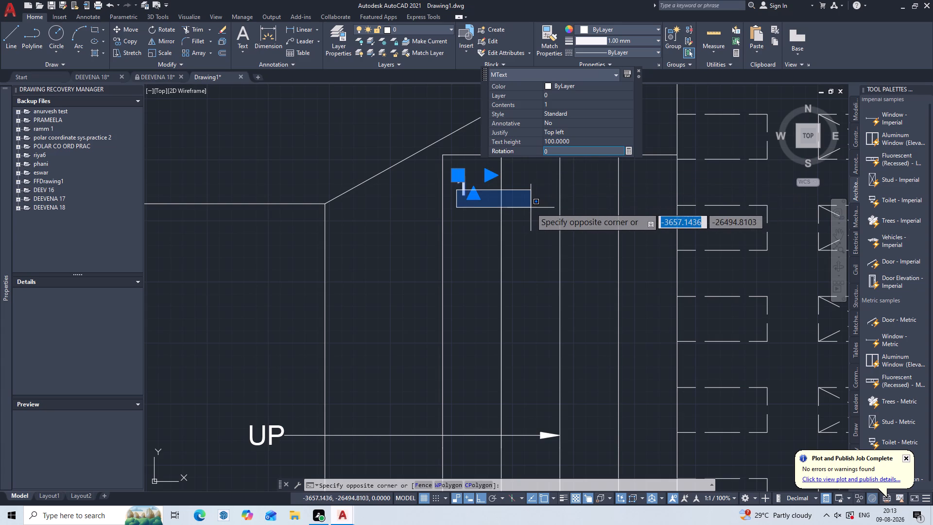
{"action": "key", "text": "Escape"}
{"action": "key", "text": "Escape"}
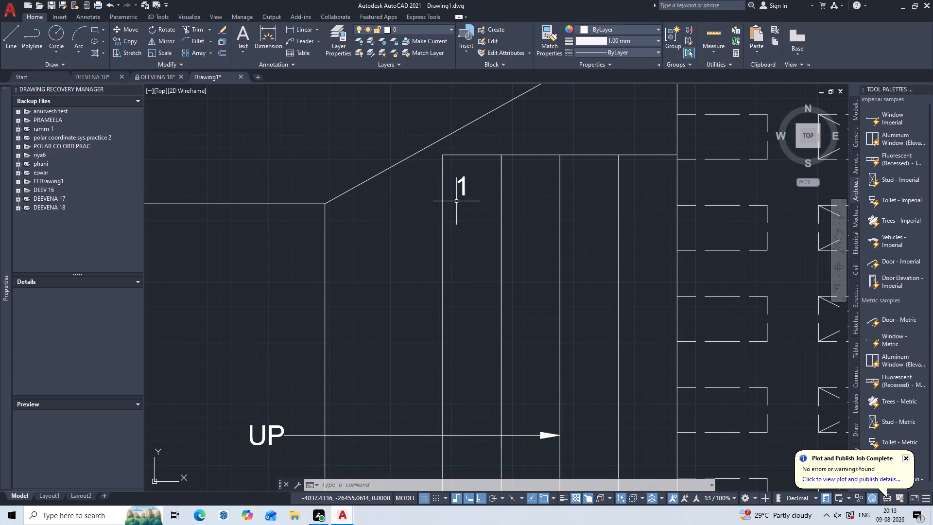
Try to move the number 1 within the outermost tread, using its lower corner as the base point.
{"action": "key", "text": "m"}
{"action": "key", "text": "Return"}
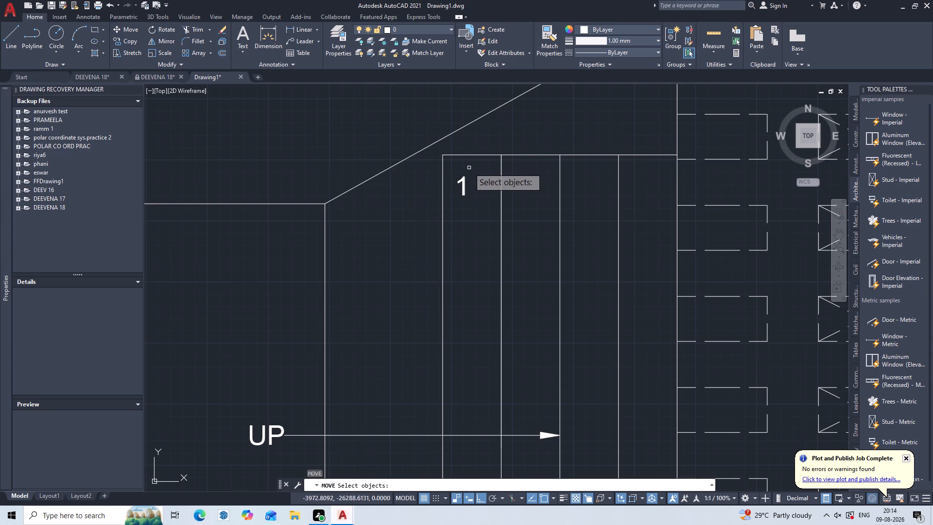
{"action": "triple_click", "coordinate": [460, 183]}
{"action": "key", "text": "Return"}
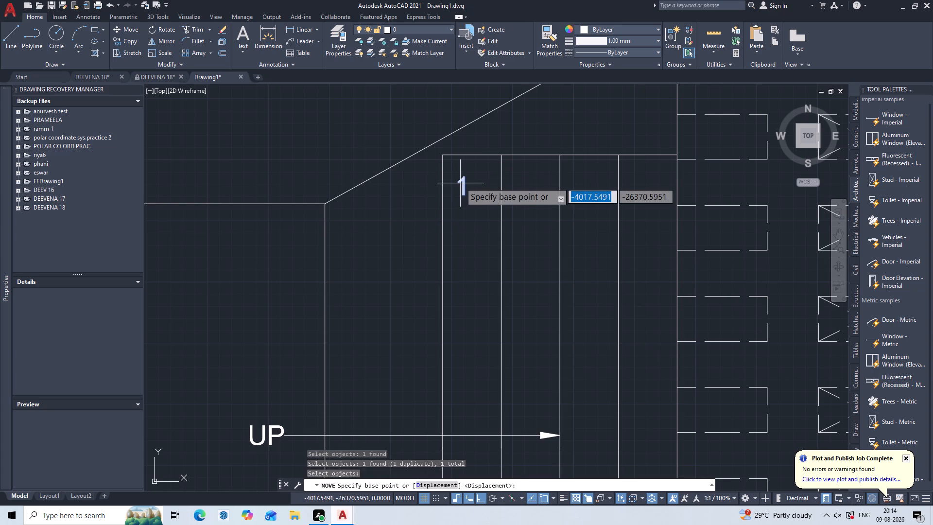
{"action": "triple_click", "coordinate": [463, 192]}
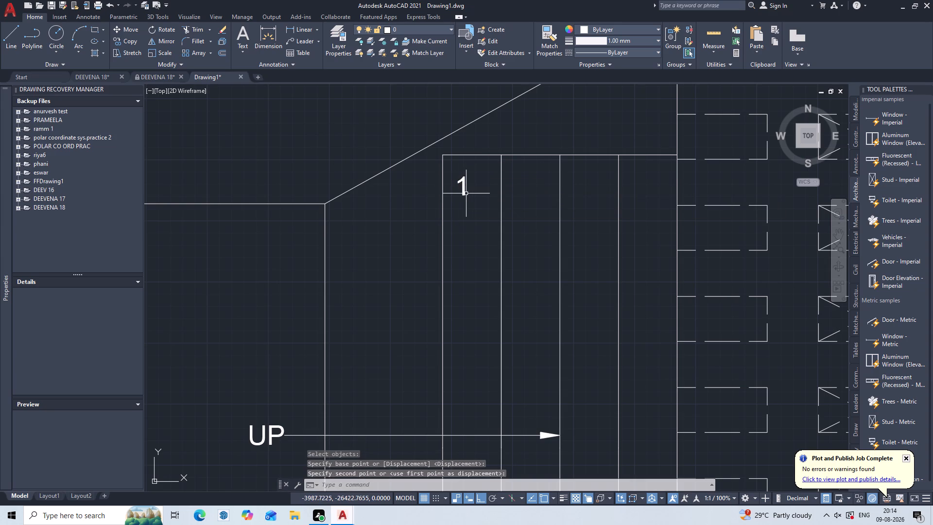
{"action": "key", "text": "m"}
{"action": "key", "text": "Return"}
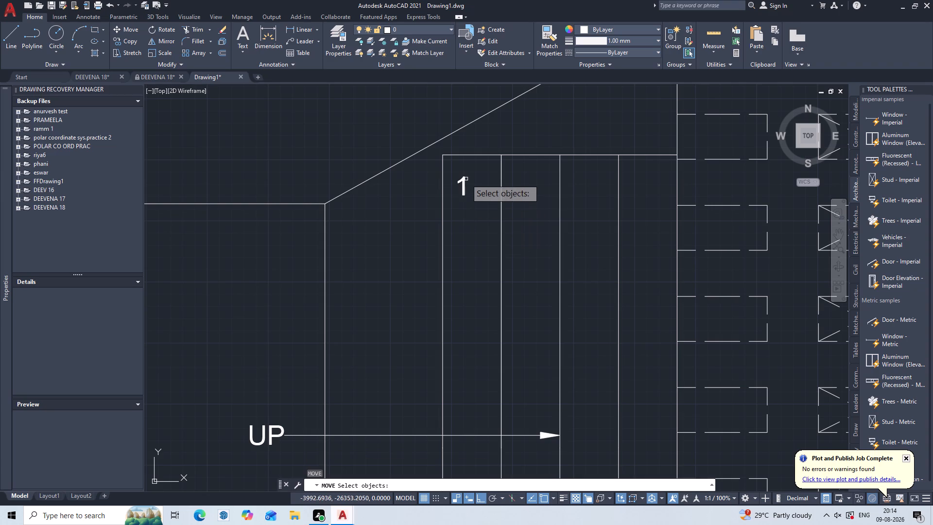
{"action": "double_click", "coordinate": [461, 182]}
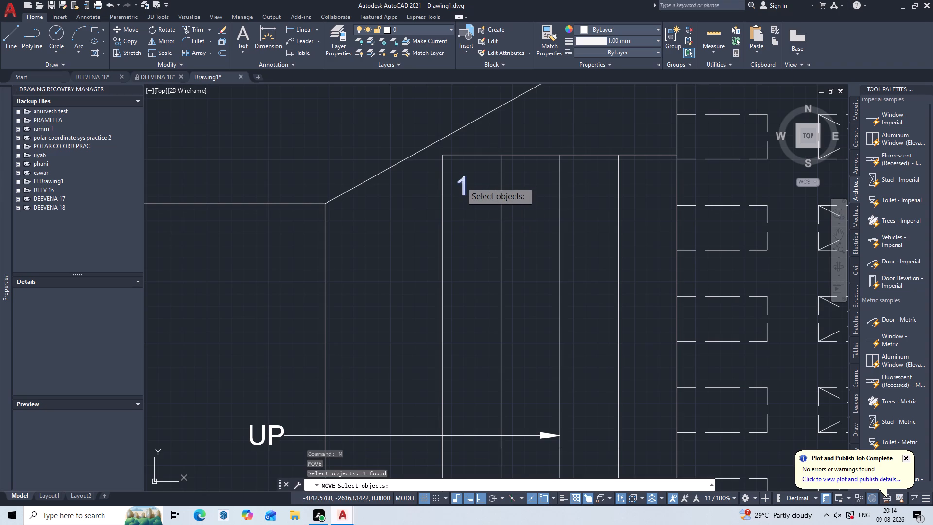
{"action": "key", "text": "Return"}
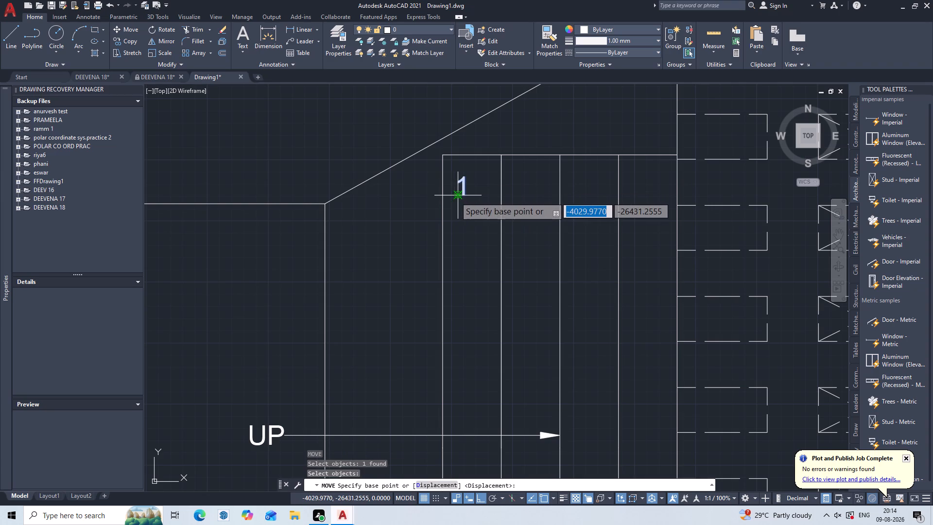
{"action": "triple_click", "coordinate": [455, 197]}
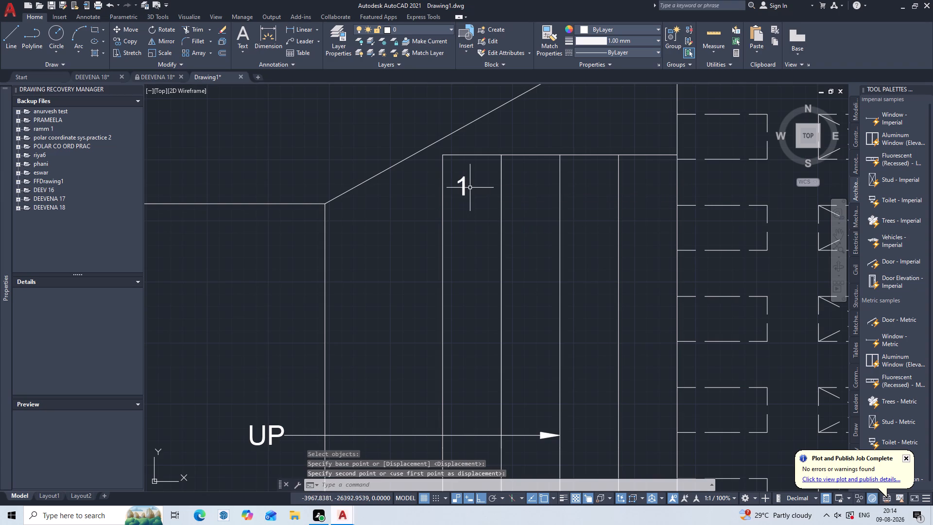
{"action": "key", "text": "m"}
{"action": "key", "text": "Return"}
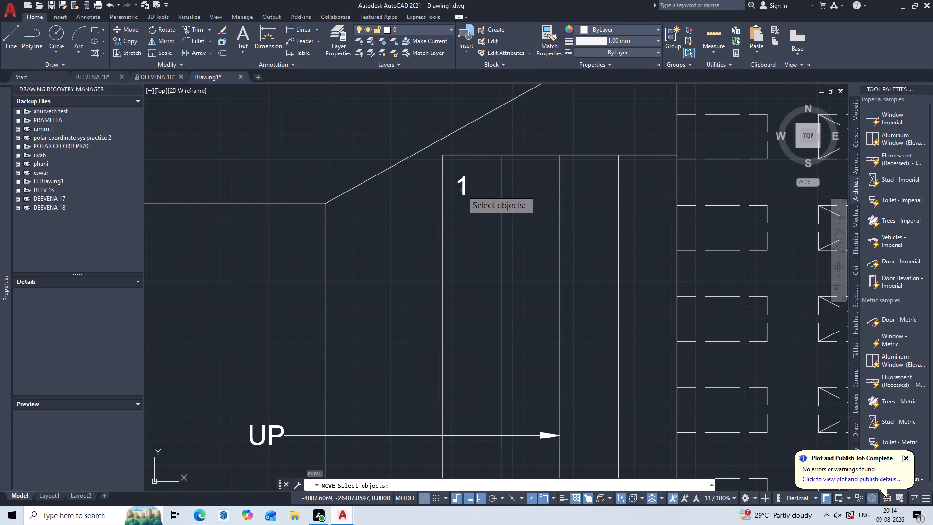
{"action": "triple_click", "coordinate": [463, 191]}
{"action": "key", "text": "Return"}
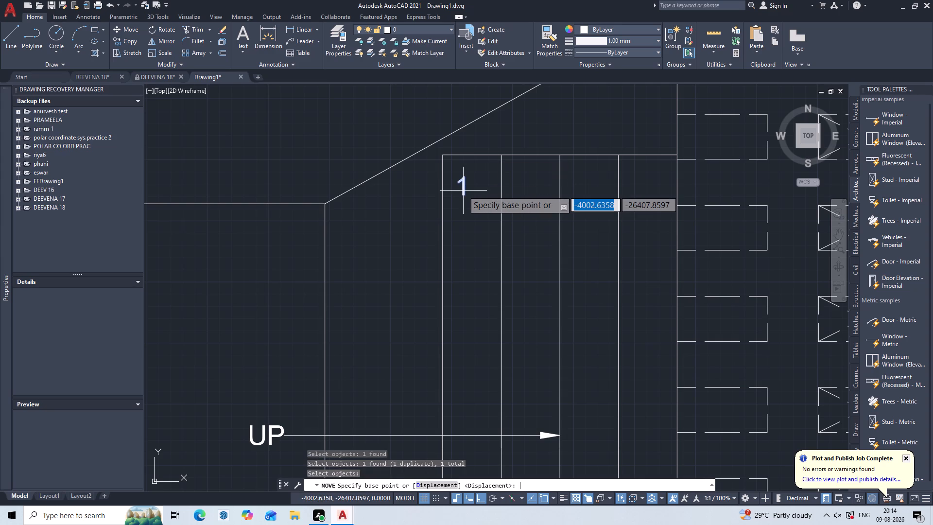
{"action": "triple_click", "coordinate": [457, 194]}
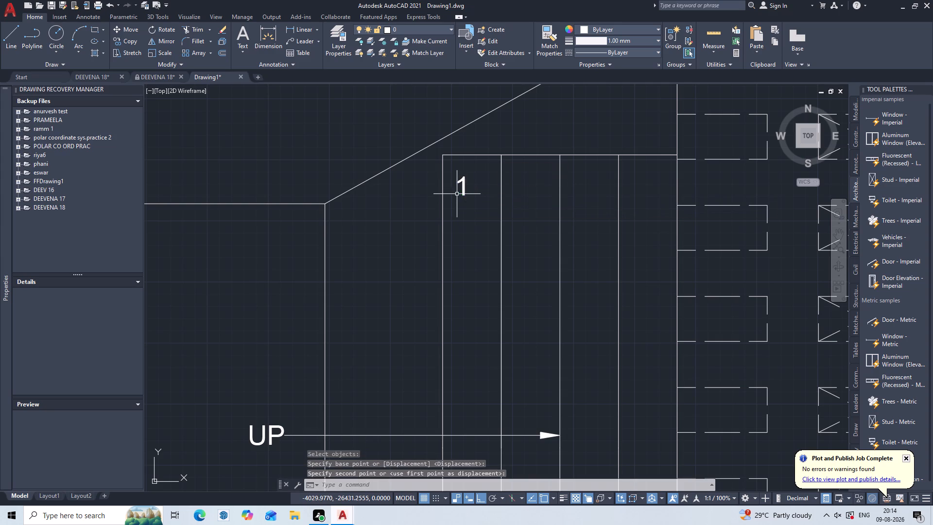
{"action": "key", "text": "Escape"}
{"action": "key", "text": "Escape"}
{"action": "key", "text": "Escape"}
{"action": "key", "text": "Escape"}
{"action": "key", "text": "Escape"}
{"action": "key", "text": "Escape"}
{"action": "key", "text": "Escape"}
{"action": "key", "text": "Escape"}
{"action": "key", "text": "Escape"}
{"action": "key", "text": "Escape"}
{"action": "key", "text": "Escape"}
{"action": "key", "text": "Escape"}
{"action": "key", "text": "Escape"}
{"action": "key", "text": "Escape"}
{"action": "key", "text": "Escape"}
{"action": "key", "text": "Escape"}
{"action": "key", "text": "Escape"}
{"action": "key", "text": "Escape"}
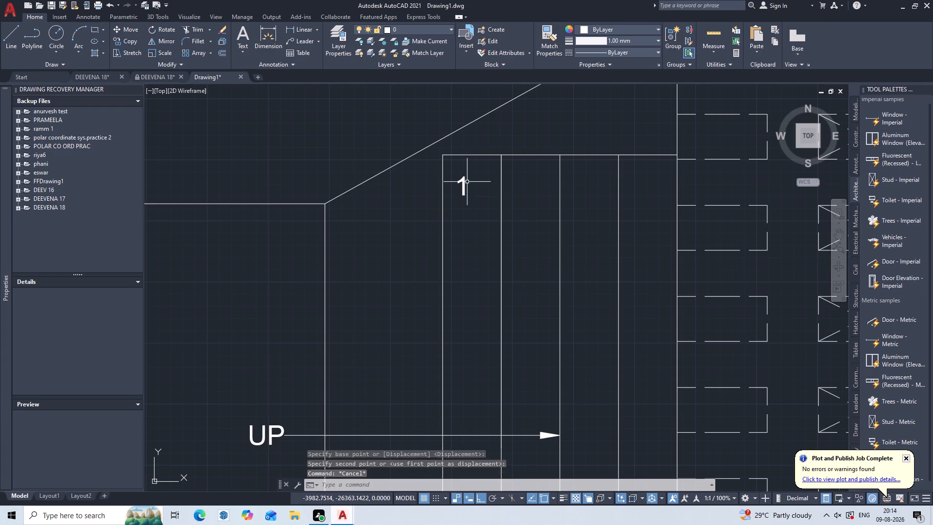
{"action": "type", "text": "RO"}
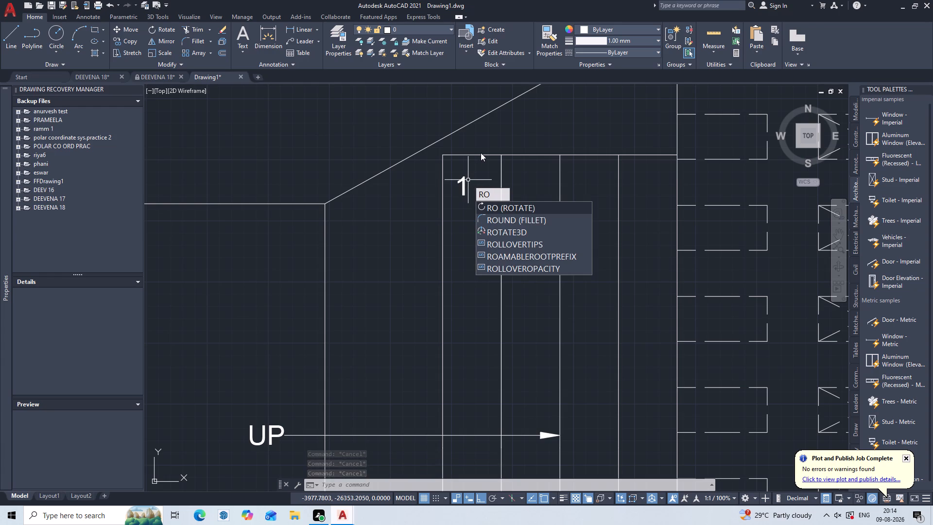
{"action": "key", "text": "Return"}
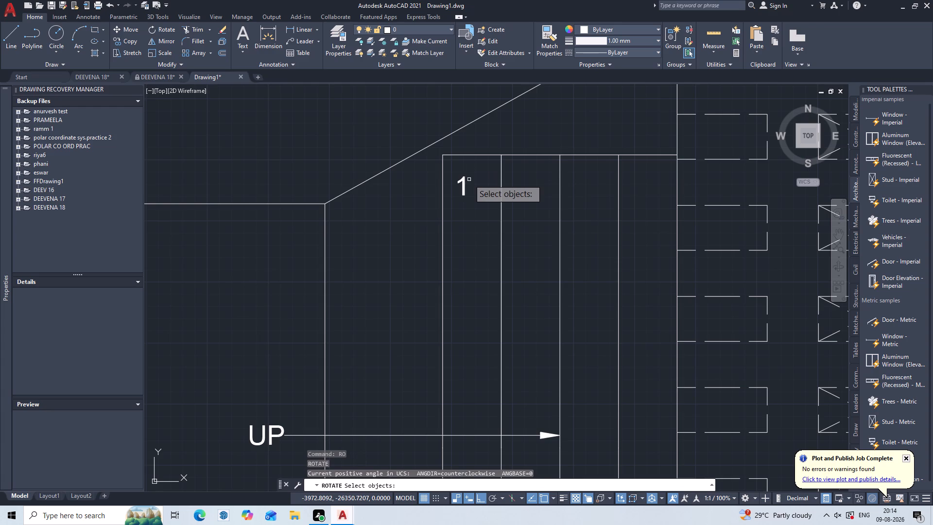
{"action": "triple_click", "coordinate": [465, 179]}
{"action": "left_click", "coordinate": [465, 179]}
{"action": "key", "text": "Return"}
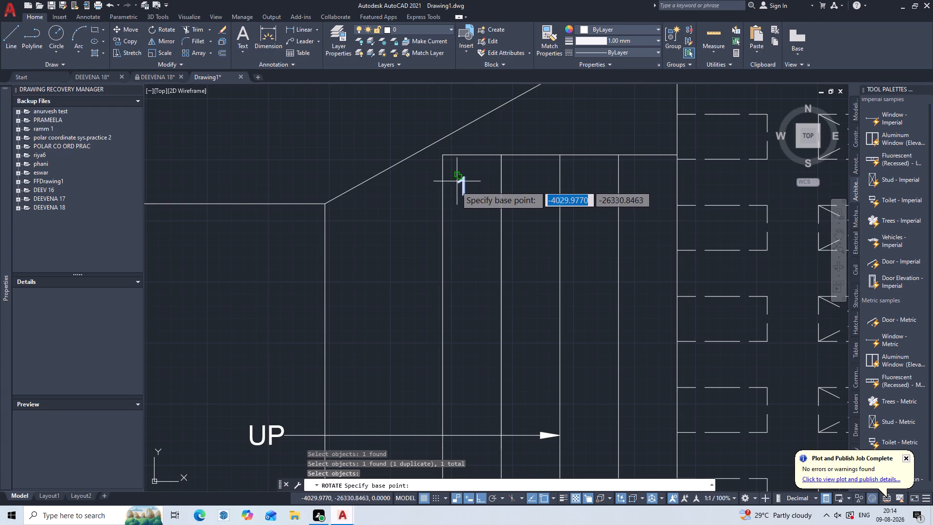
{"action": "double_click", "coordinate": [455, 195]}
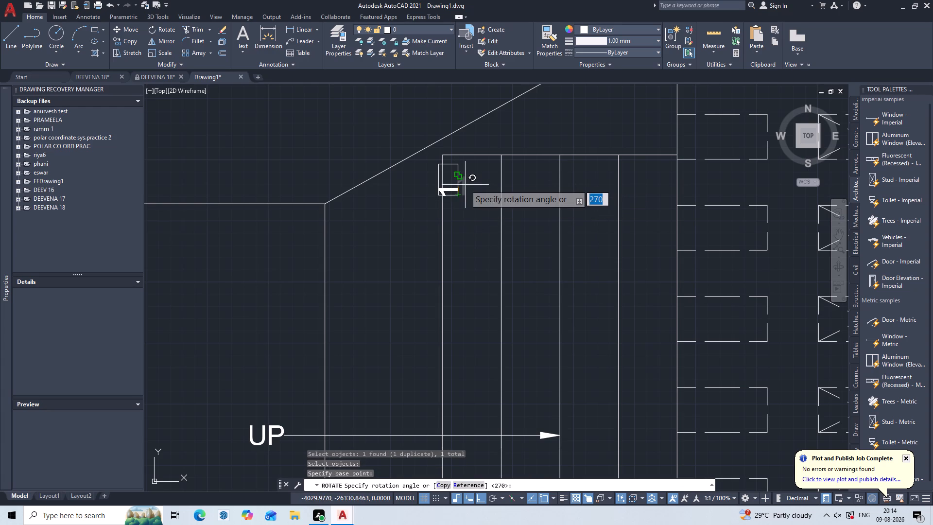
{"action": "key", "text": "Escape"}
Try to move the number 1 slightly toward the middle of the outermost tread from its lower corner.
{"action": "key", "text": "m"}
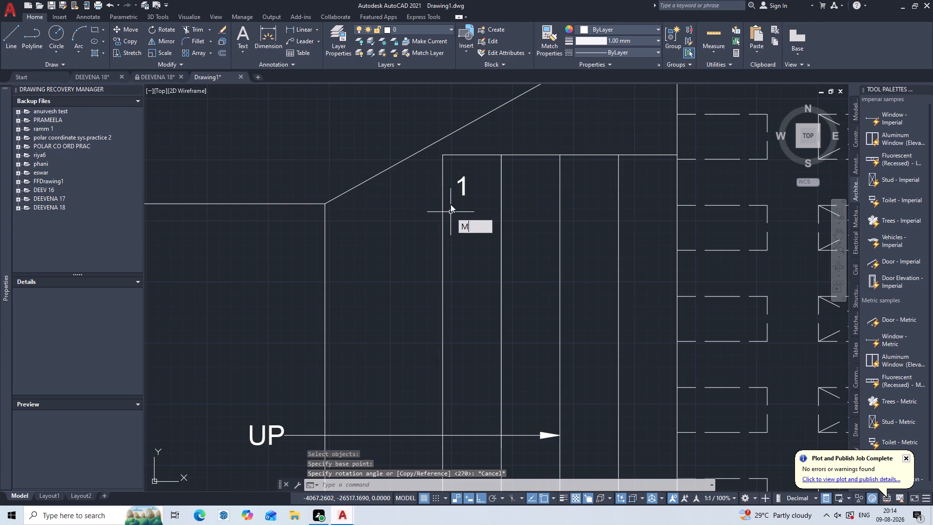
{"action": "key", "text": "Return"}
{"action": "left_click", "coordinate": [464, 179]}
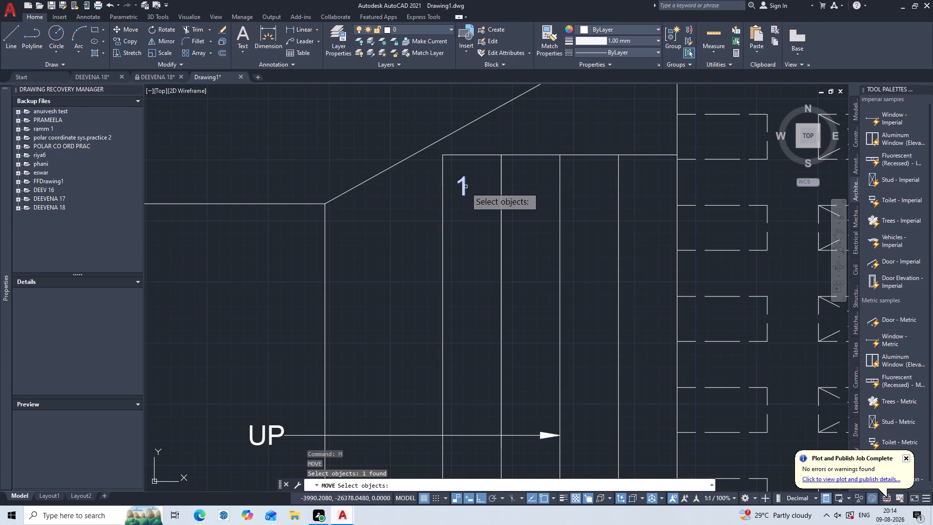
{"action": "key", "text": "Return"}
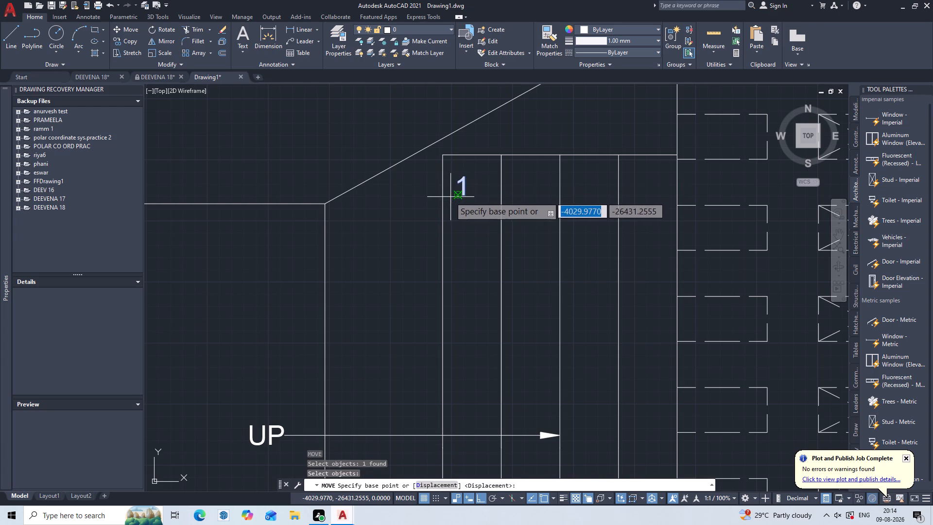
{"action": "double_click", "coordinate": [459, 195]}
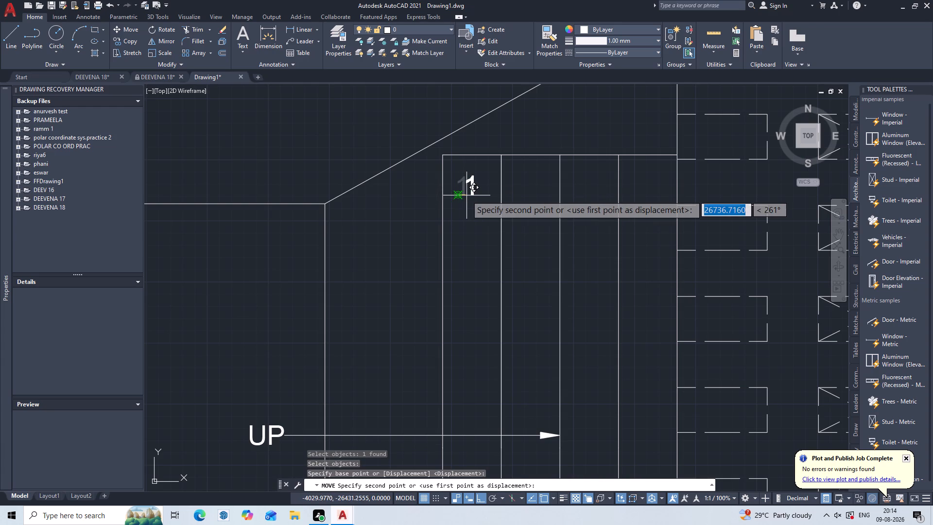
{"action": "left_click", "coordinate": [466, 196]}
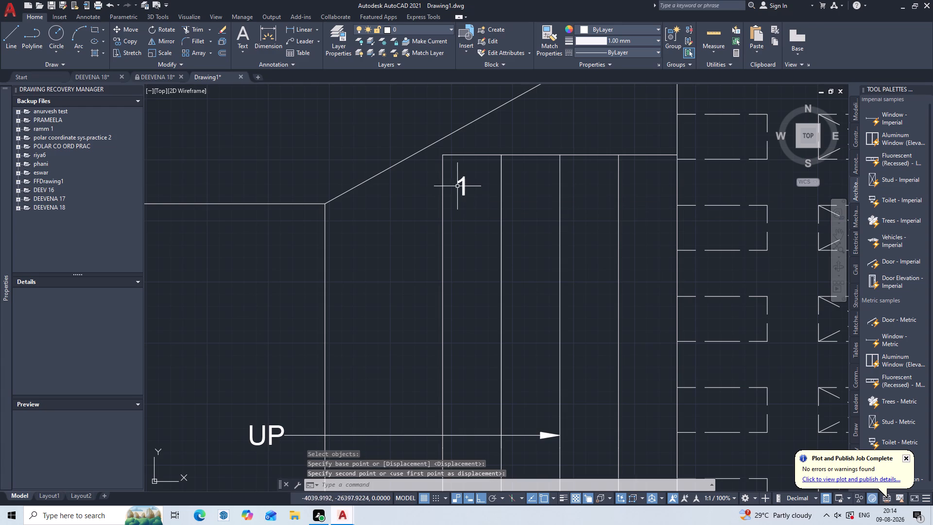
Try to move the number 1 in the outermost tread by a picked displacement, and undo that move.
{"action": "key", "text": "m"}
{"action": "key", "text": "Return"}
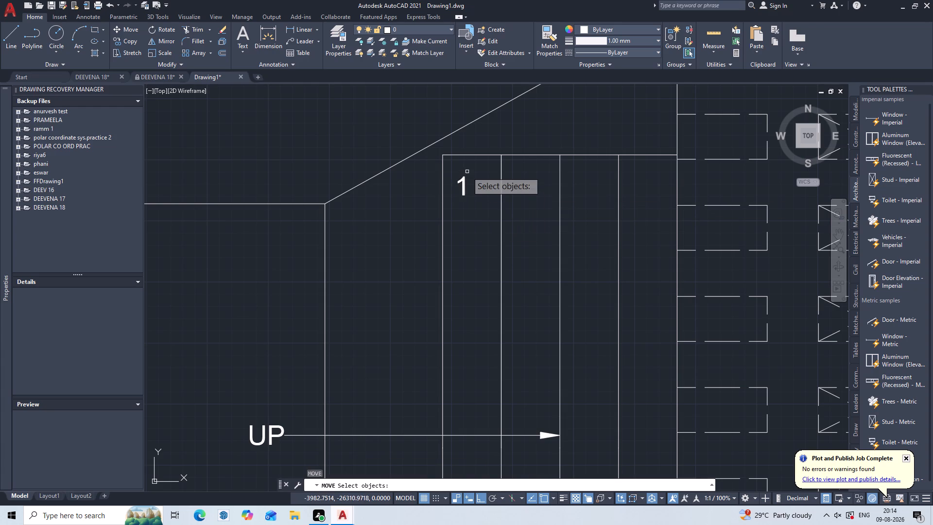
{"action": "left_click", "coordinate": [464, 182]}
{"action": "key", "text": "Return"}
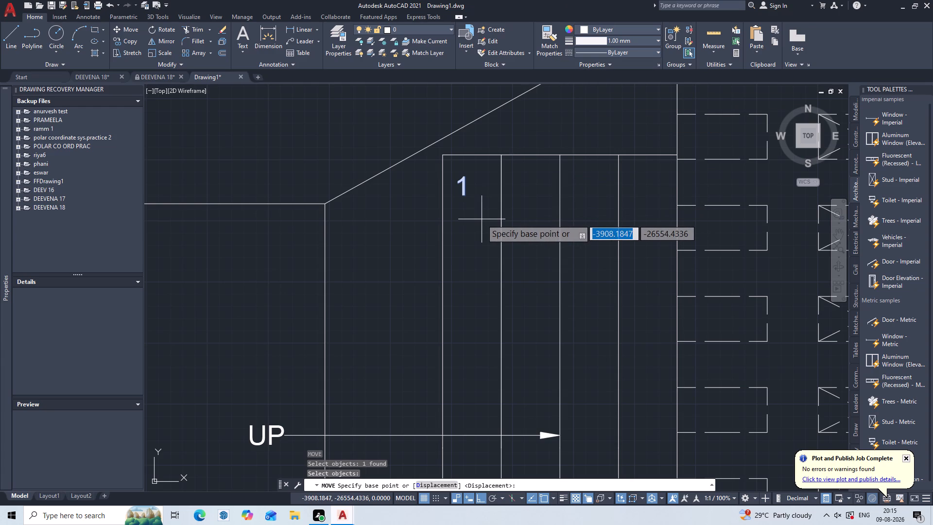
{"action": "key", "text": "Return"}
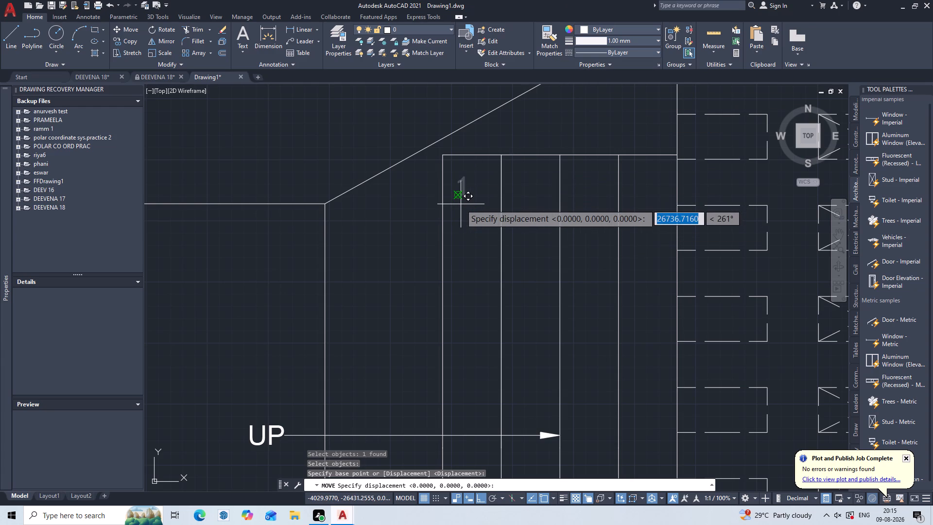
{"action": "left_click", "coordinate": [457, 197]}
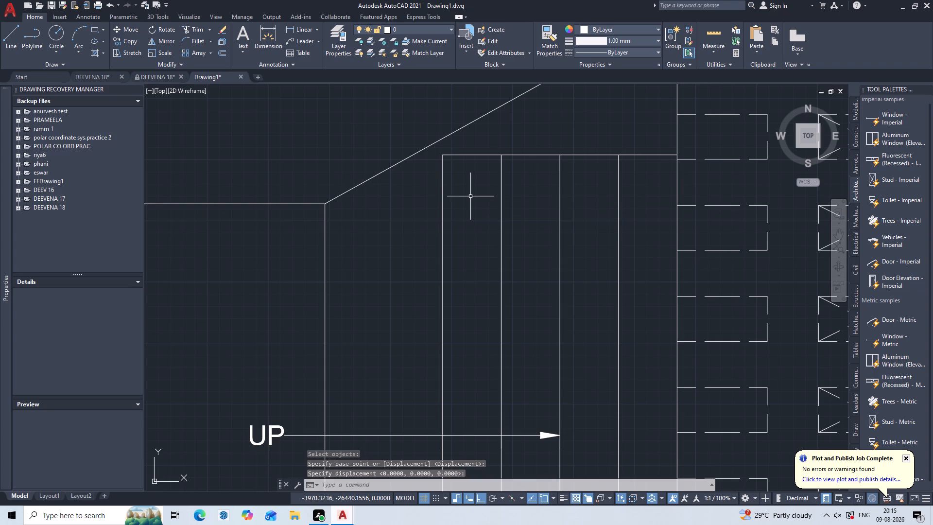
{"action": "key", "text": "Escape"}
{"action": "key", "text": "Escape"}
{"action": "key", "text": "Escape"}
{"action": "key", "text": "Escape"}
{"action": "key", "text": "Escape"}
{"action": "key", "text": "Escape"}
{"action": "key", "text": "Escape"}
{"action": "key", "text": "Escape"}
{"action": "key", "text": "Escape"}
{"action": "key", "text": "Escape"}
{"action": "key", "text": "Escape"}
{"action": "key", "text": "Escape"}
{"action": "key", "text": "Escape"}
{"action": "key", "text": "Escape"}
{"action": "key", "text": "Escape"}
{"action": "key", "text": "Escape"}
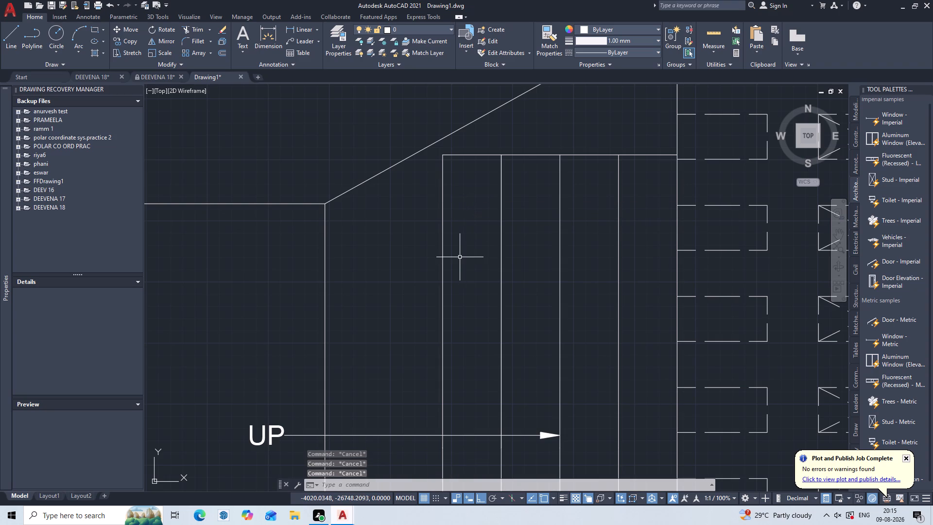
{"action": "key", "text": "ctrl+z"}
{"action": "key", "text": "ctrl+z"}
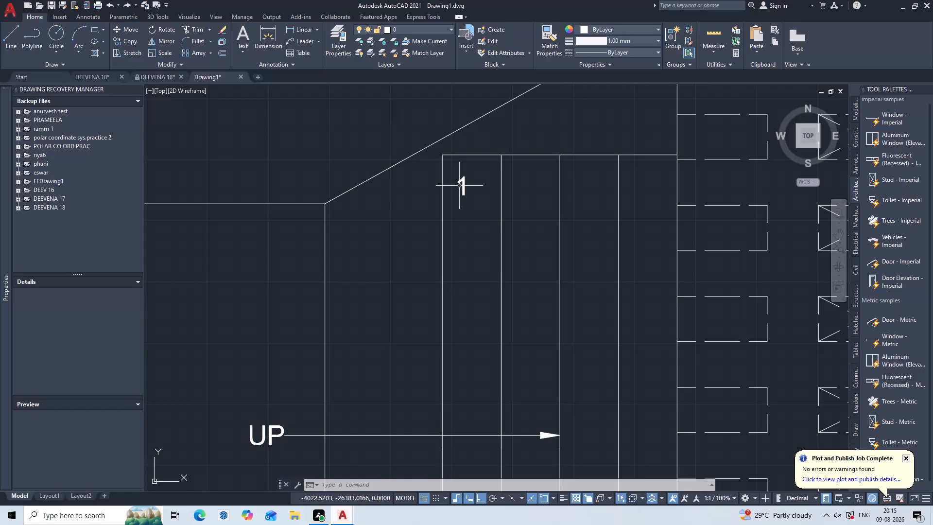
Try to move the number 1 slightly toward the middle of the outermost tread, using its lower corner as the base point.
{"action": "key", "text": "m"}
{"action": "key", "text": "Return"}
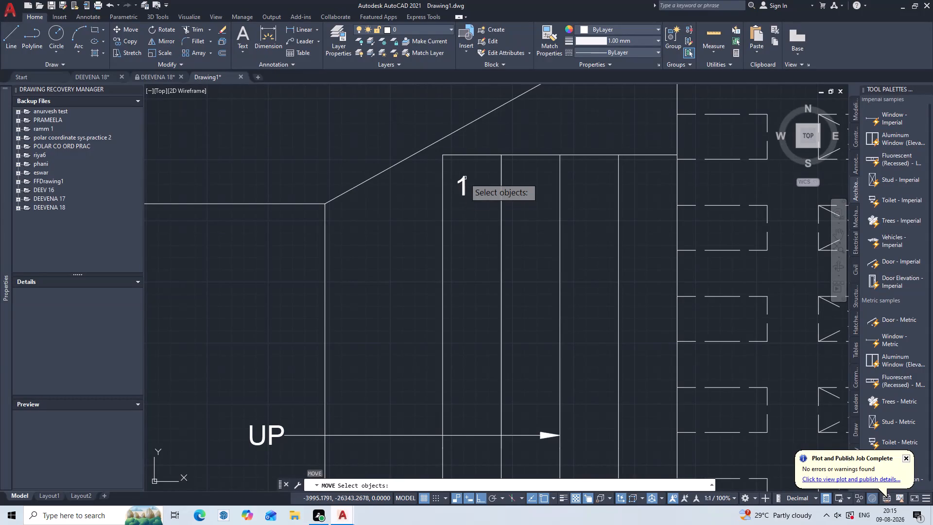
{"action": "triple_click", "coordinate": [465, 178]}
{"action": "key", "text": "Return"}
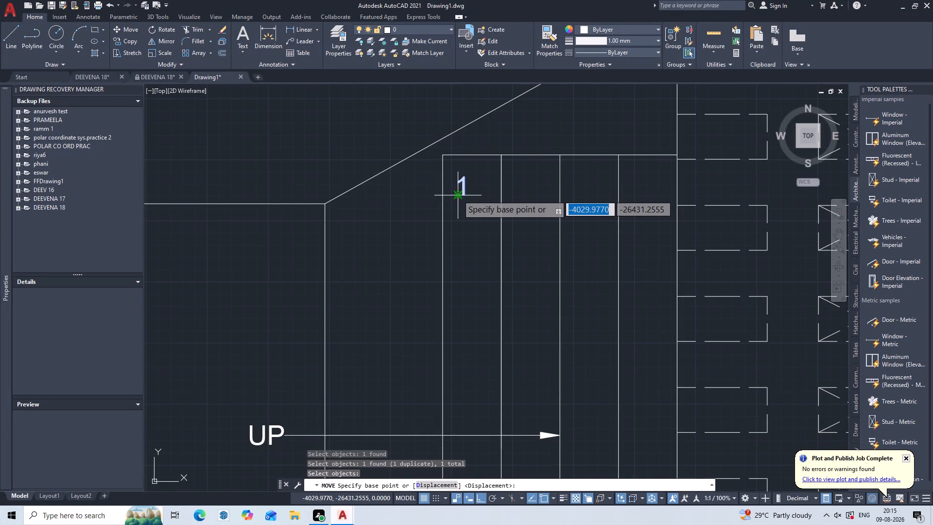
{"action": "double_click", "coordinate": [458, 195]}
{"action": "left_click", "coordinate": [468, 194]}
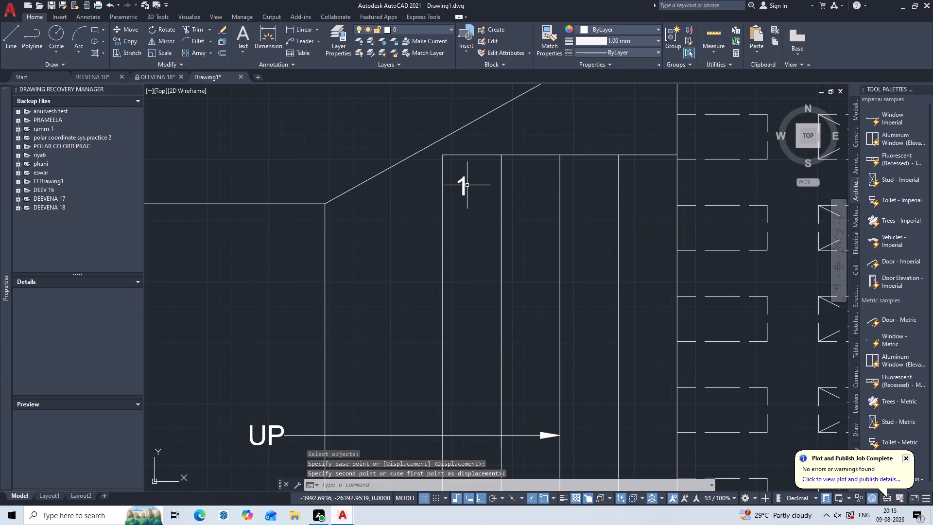
Reposition the number 1 horizontally from its lower corner so it sits midway across the outermost tread's width.
{"action": "key", "text": "Return"}
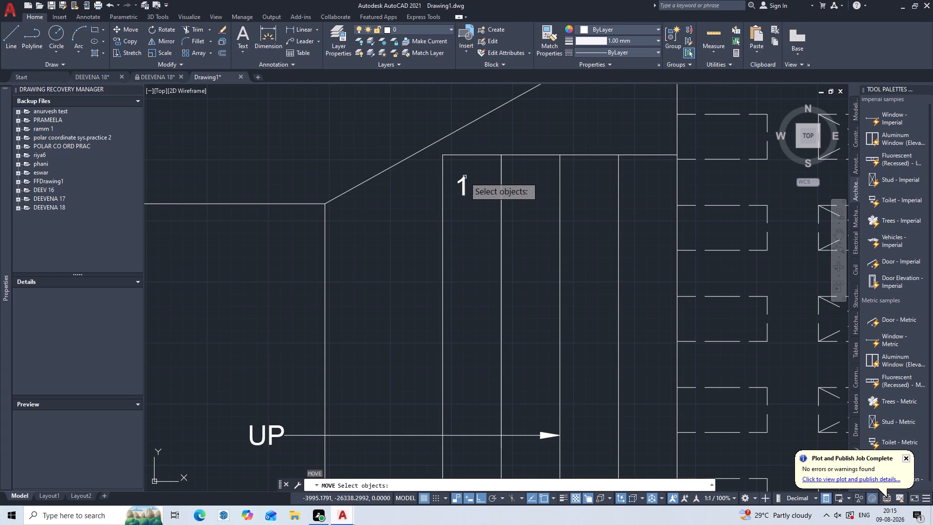
{"action": "left_click", "coordinate": [465, 177]}
{"action": "key", "text": "Return"}
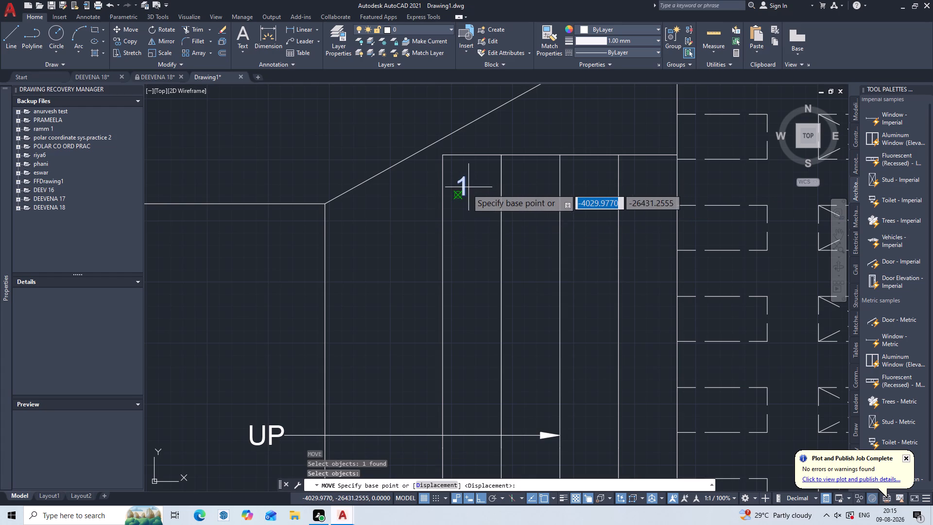
{"action": "left_click", "coordinate": [455, 196]}
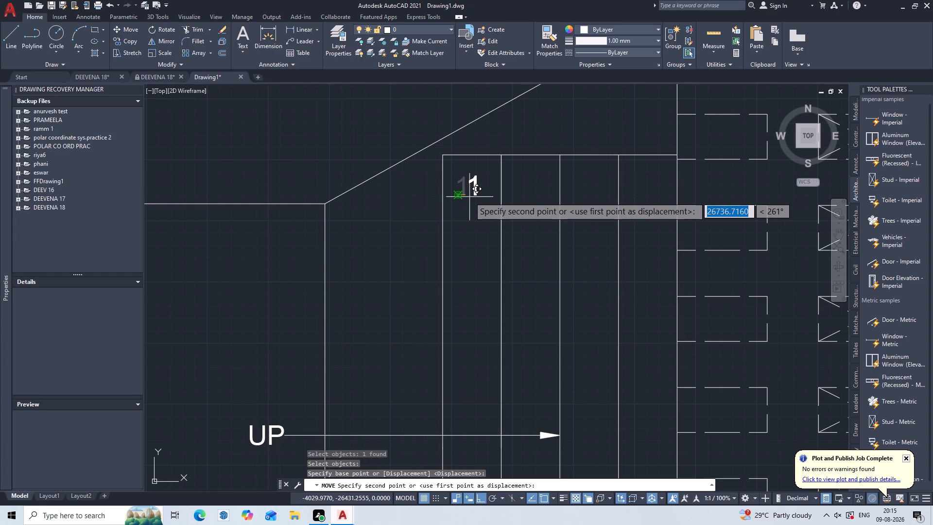
{"action": "left_click", "coordinate": [480, 196]}
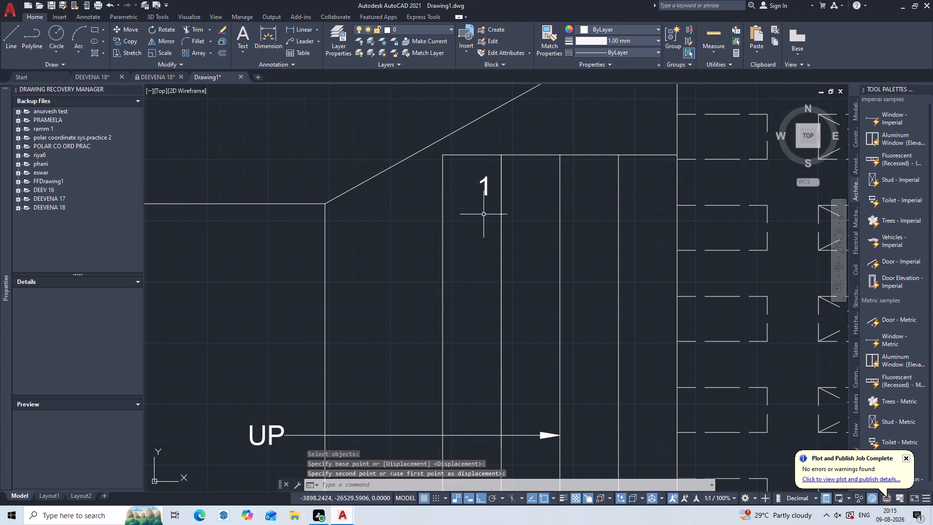
{"action": "key", "text": "m"}
{"action": "key", "text": "Return"}
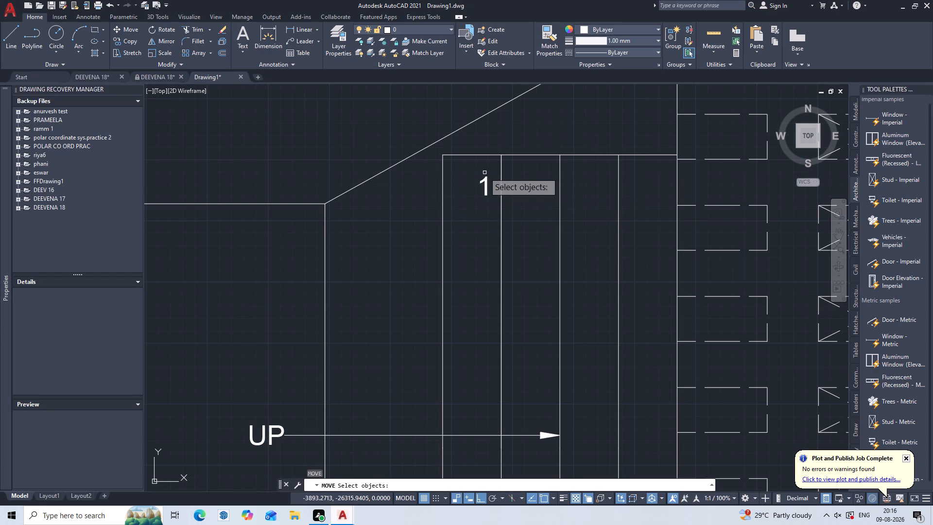
{"action": "left_click", "coordinate": [483, 180]}
{"action": "key", "text": "Return"}
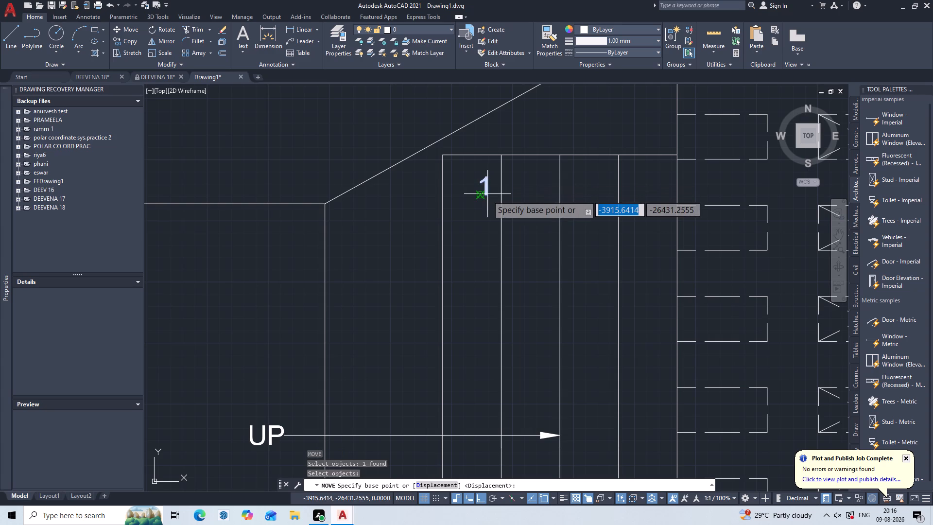
{"action": "double_click", "coordinate": [481, 197]}
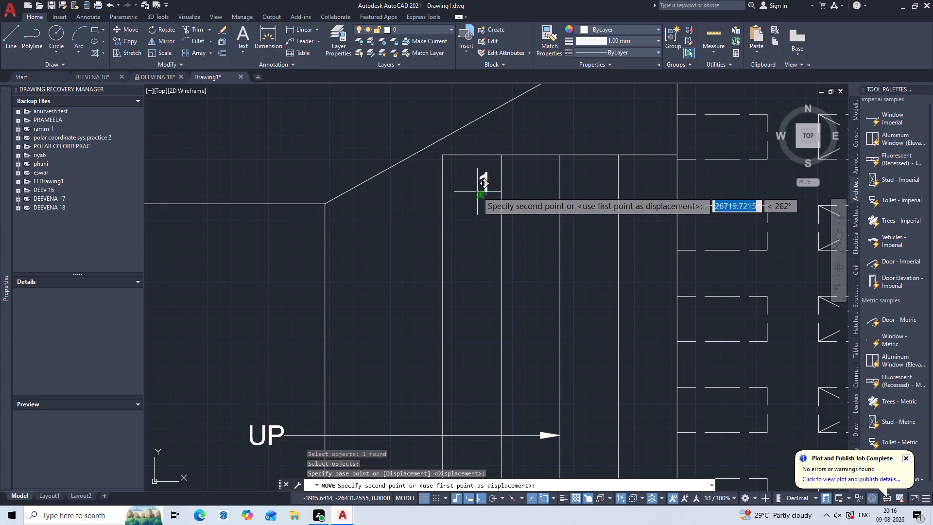
{"action": "double_click", "coordinate": [469, 197]}
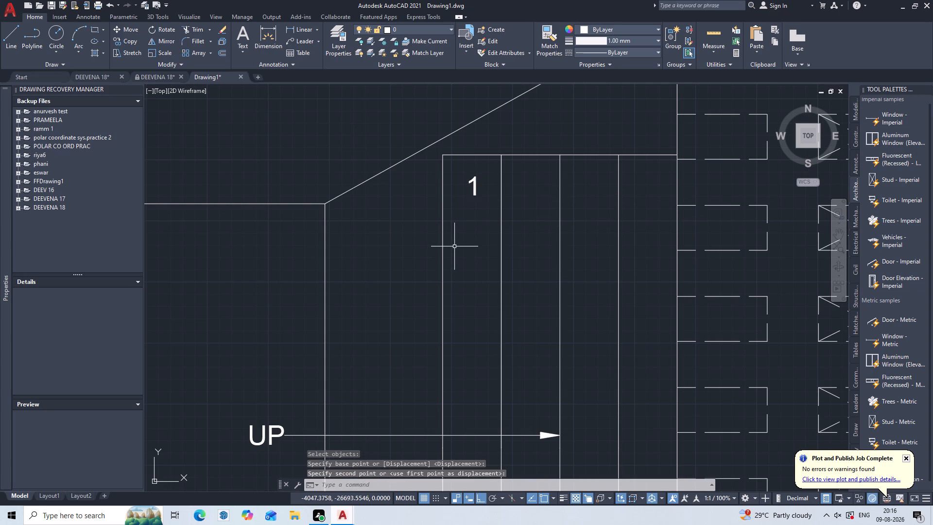
Copy the number 1 from its lower corner into each of the other three treads, level with the original.
{"action": "type", "text": "COP"}
{"action": "key", "text": "Return"}
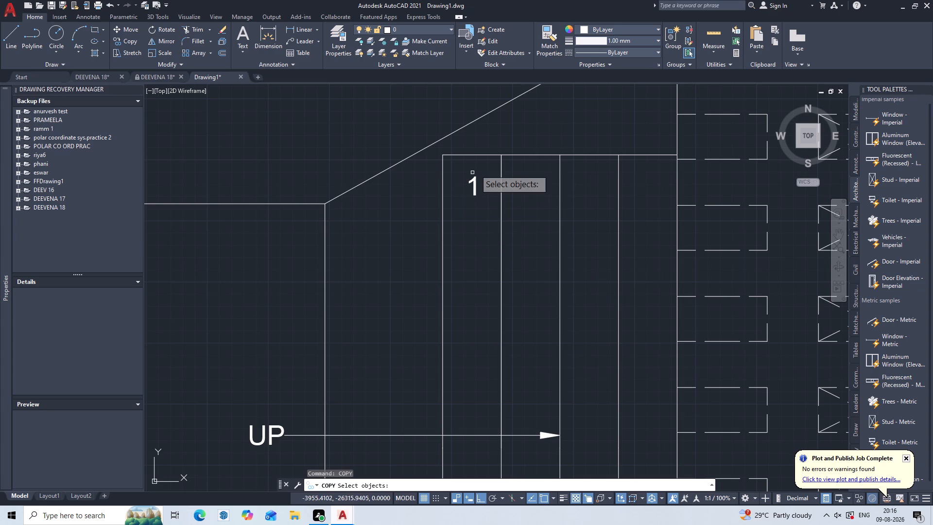
{"action": "double_click", "coordinate": [475, 194]}
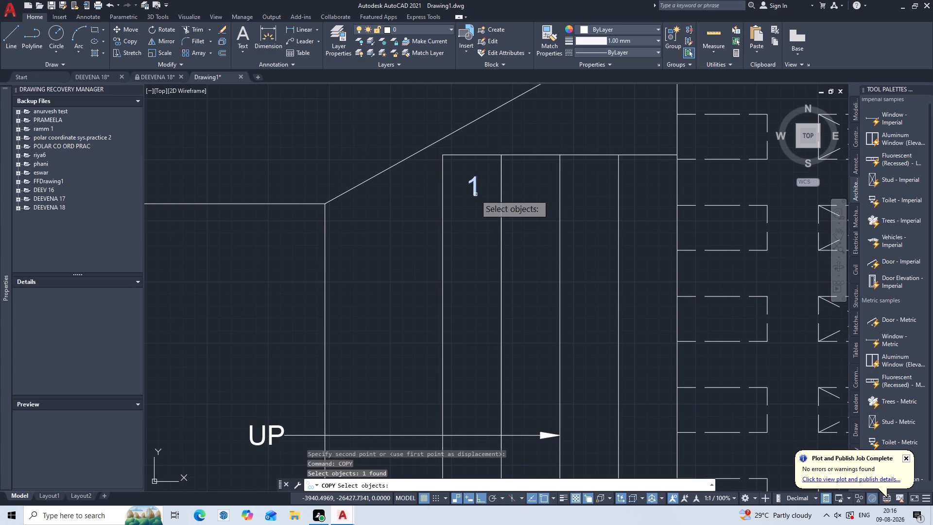
{"action": "key", "text": "Return"}
{"action": "left_click", "coordinate": [466, 195]}
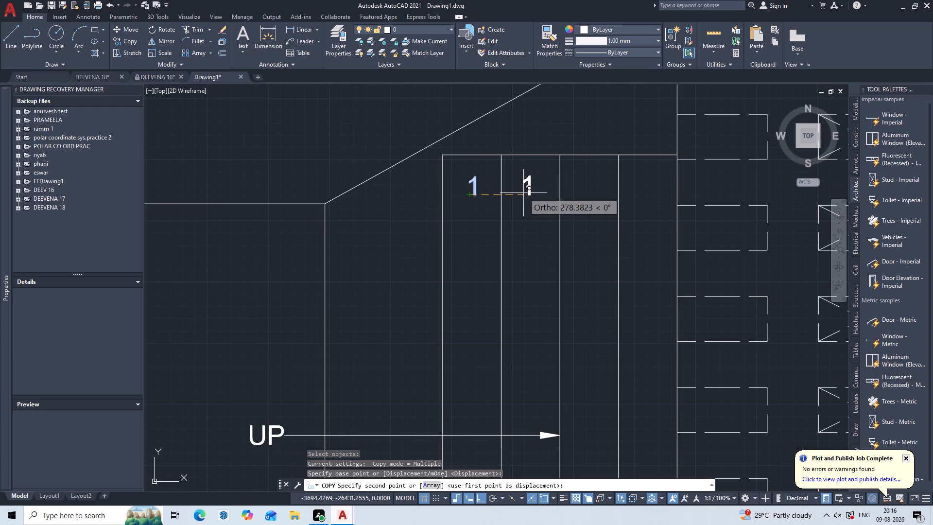
{"action": "left_click", "coordinate": [523, 193]}
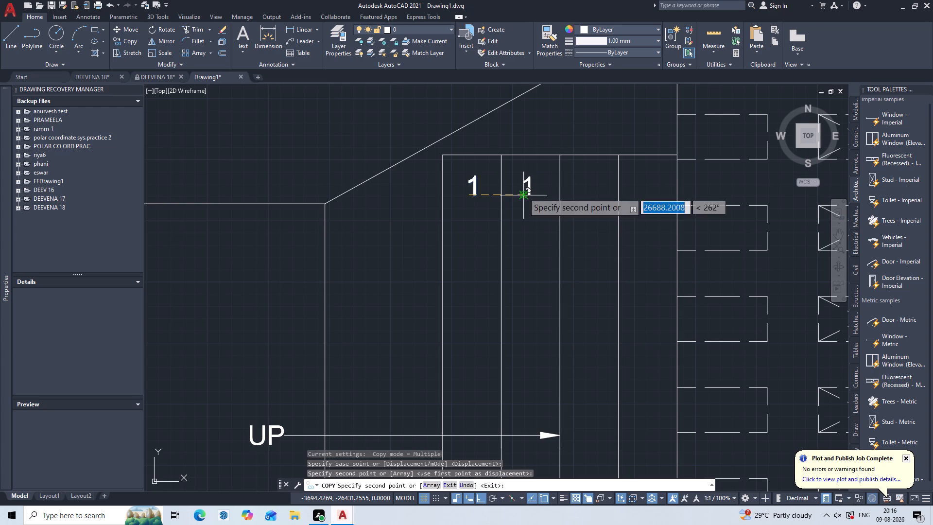
{"action": "left_click", "coordinate": [583, 189]}
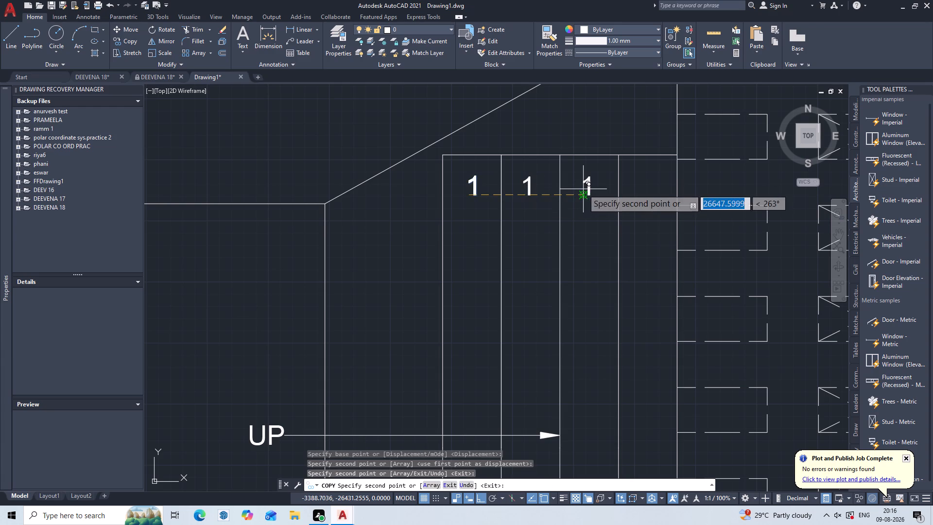
{"action": "double_click", "coordinate": [643, 181]}
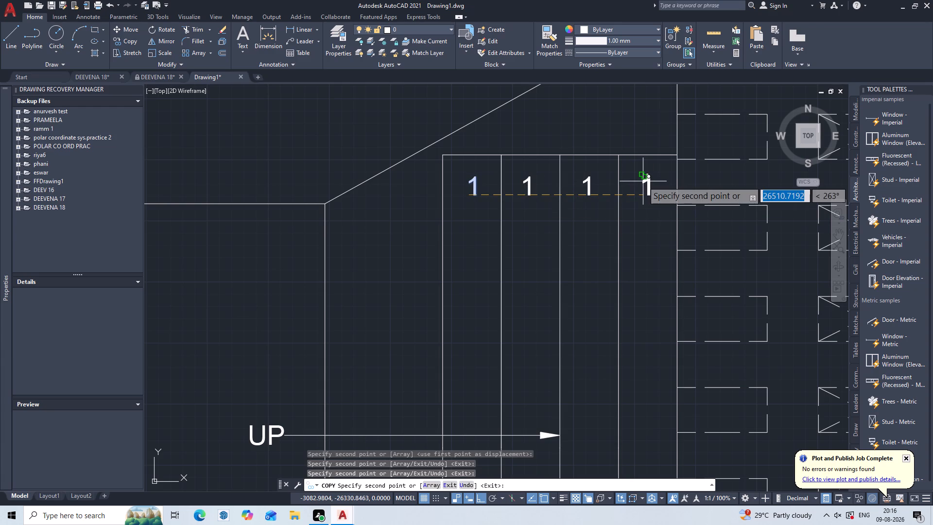
{"action": "key", "text": "Escape"}
{"action": "key", "text": "Escape"}
{"action": "key", "text": "Escape"}
{"action": "key", "text": "Escape"}
{"action": "key", "text": "Escape"}
{"action": "key", "text": "Escape"}
{"action": "key", "text": "Escape"}
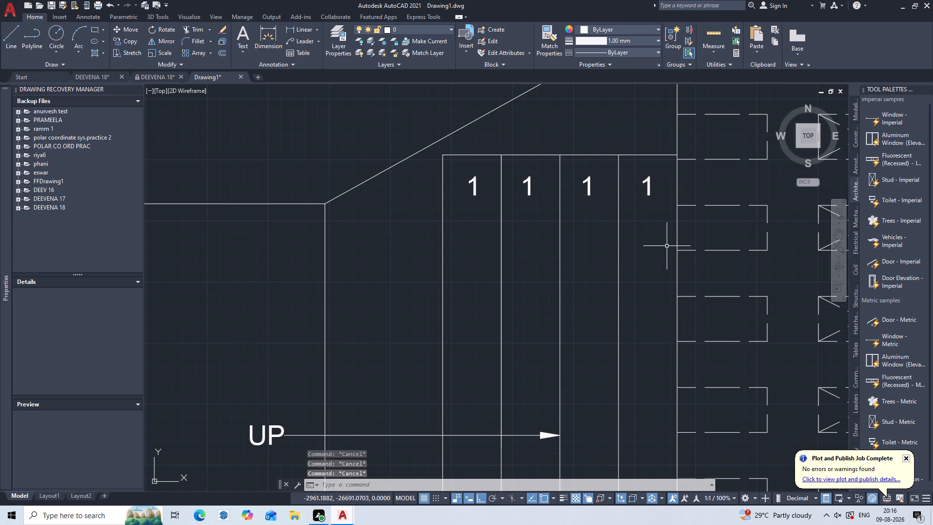
Examine the steps area and the open-ended dashed rectangles along the strip's edge beside the treads, leaving nothing selected.
{"action": "middle_click_drag", "start_coordinate": [666, 246], "coordinate": [580, 210]}
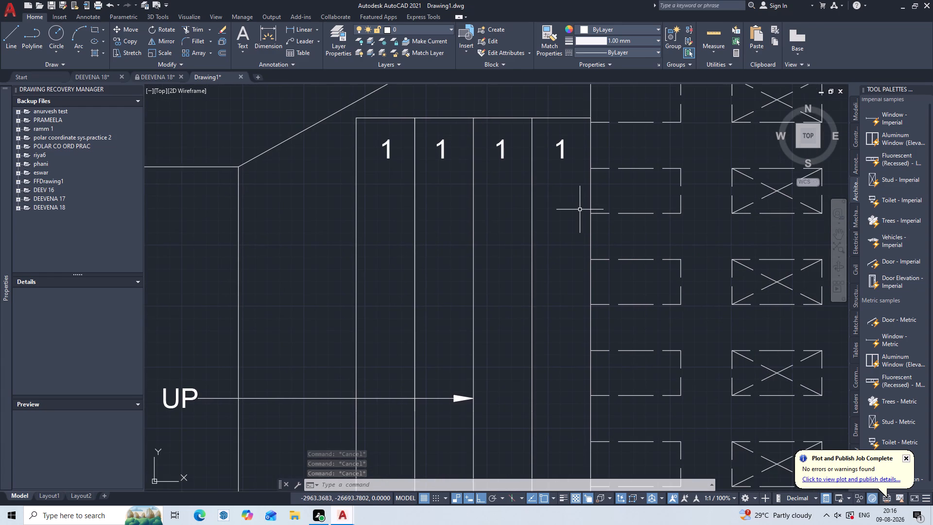
{"action": "scroll", "coordinate": [566, 238], "scroll_direction": "down", "scroll_amount": 1}
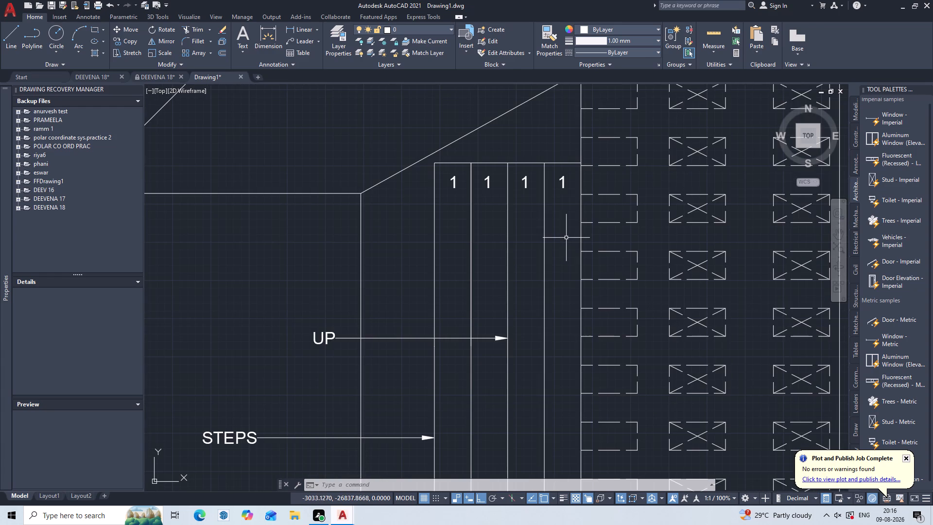
{"action": "scroll", "coordinate": [564, 208], "scroll_direction": "down", "scroll_amount": 2}
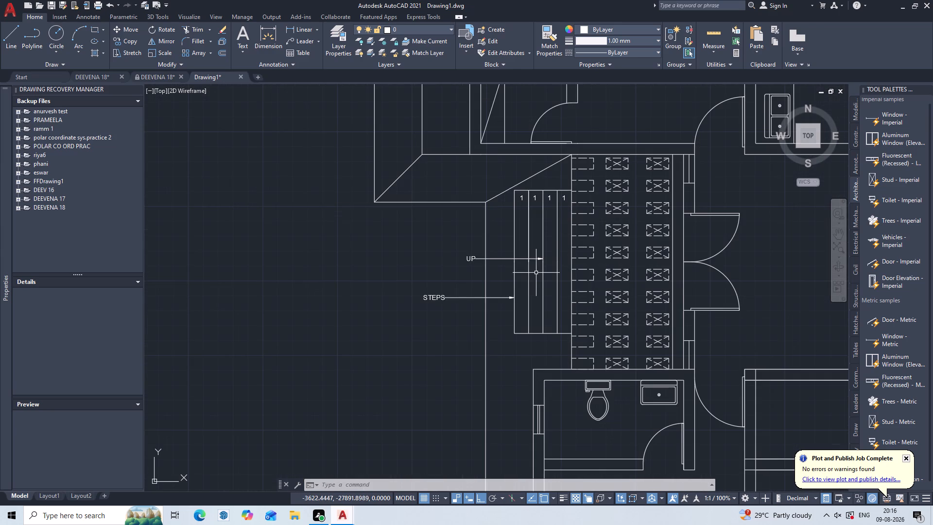
{"action": "middle_click_drag", "start_coordinate": [533, 279], "coordinate": [446, 232]}
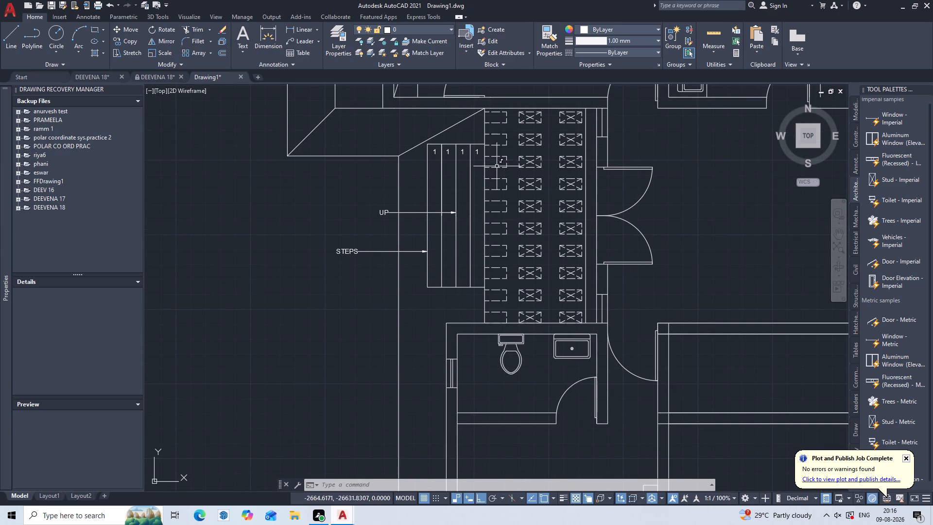
{"action": "scroll", "coordinate": [504, 129], "scroll_direction": "up", "scroll_amount": 2}
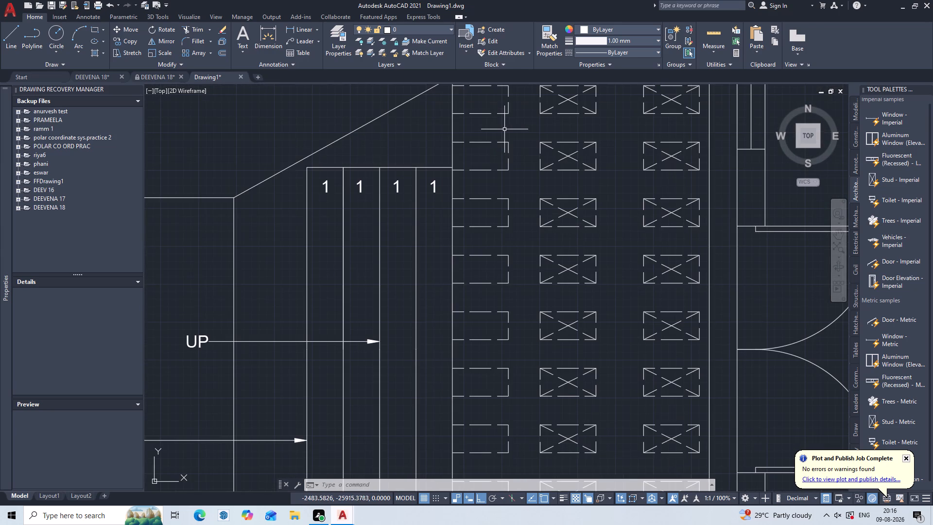
{"action": "middle_click_drag", "start_coordinate": [504, 129], "coordinate": [485, 231]}
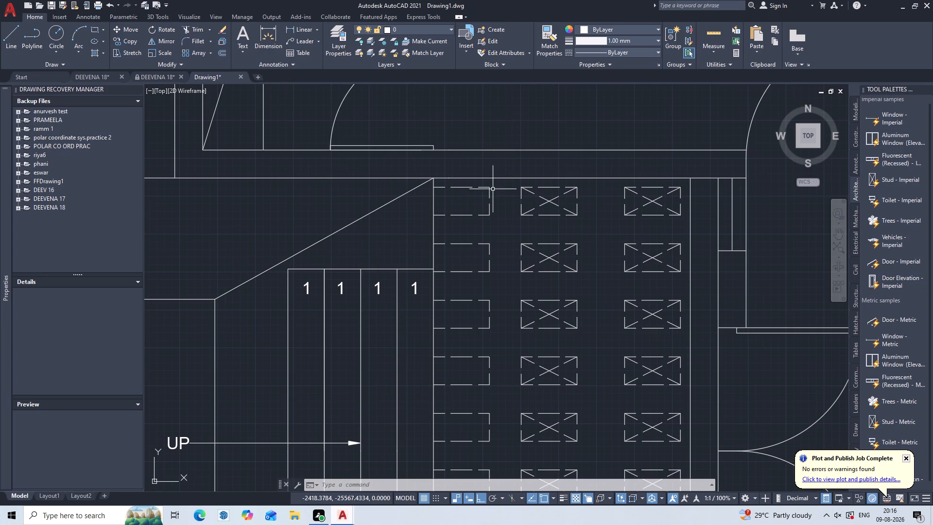
{"action": "double_click", "coordinate": [493, 189]}
{"action": "left_click", "coordinate": [481, 194]}
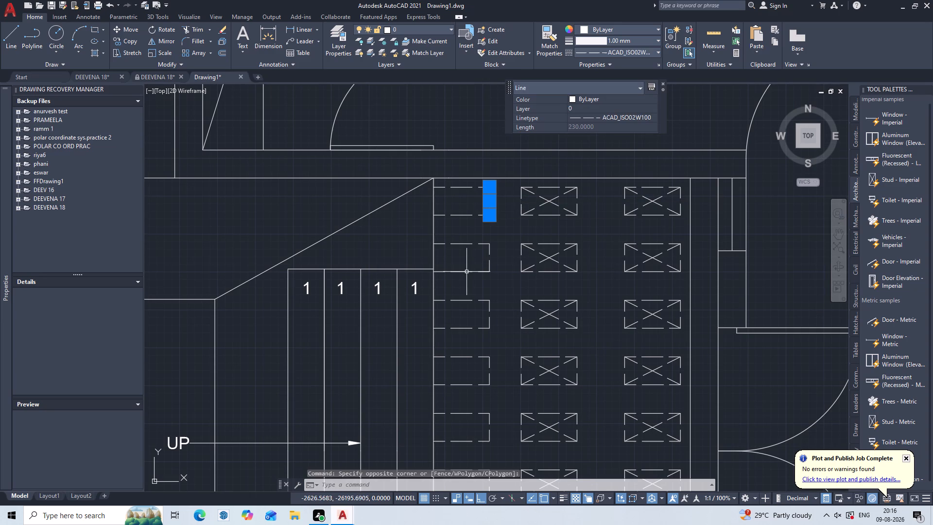
{"action": "key", "text": "Escape"}
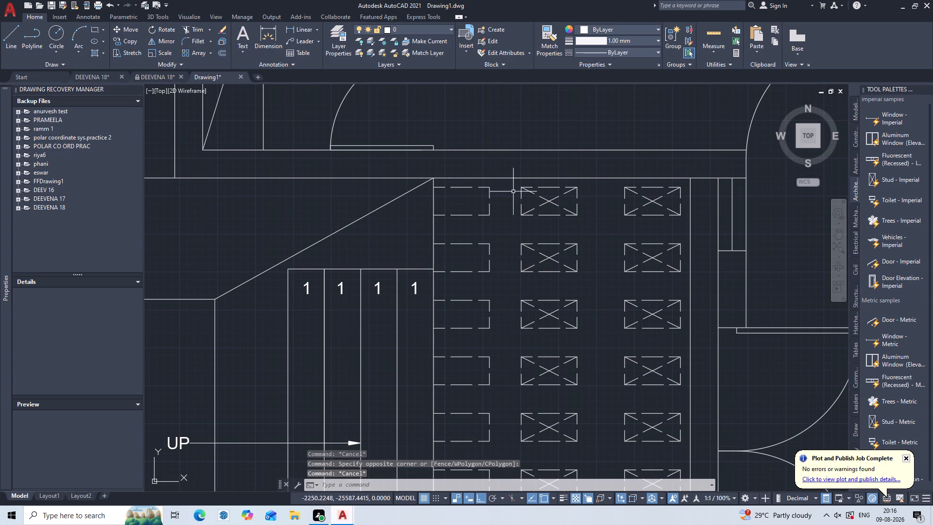
{"action": "scroll", "coordinate": [502, 191], "scroll_direction": "up", "scroll_amount": 2}
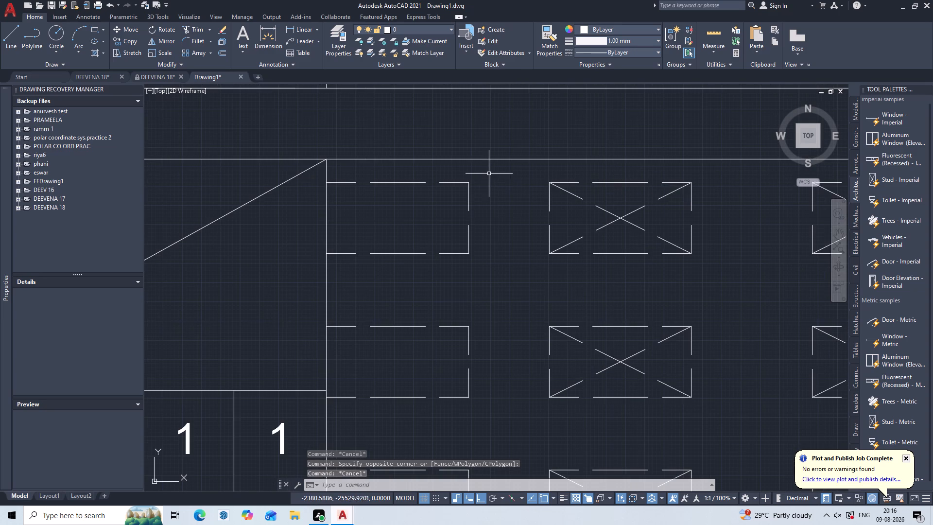
{"action": "left_click", "coordinate": [484, 176]}
{"action": "double_click", "coordinate": [386, 372]}
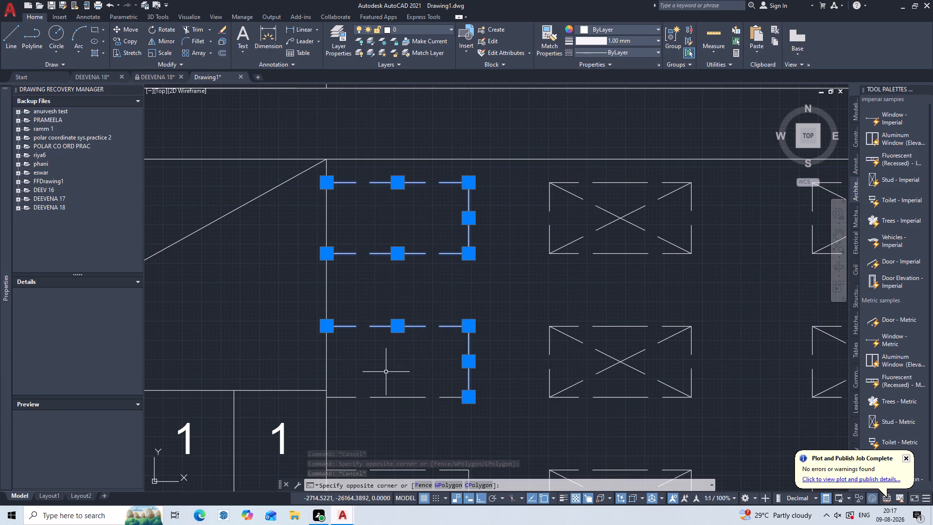
{"action": "scroll", "coordinate": [424, 403], "scroll_direction": "down", "scroll_amount": 2}
{"action": "middle_click_drag", "start_coordinate": [424, 403], "coordinate": [445, 346]}
{"action": "key", "text": "Escape"}
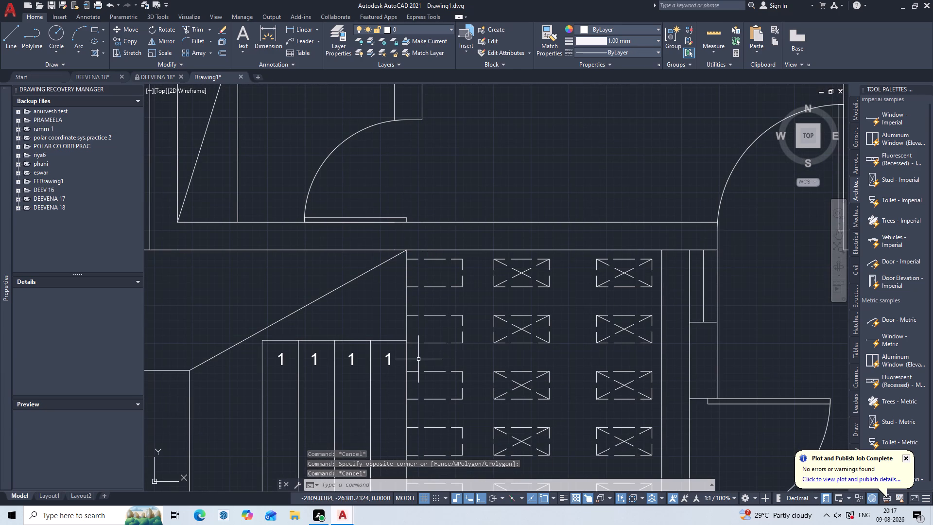
Copy the number 1 in the tread nearest the dashed-rectangle strip about 300 units horizontally into the strip, from its lower corner.
{"action": "scroll", "coordinate": [382, 356], "scroll_direction": "up", "scroll_amount": 2}
{"action": "scroll", "coordinate": [394, 363], "scroll_direction": "down", "scroll_amount": 1}
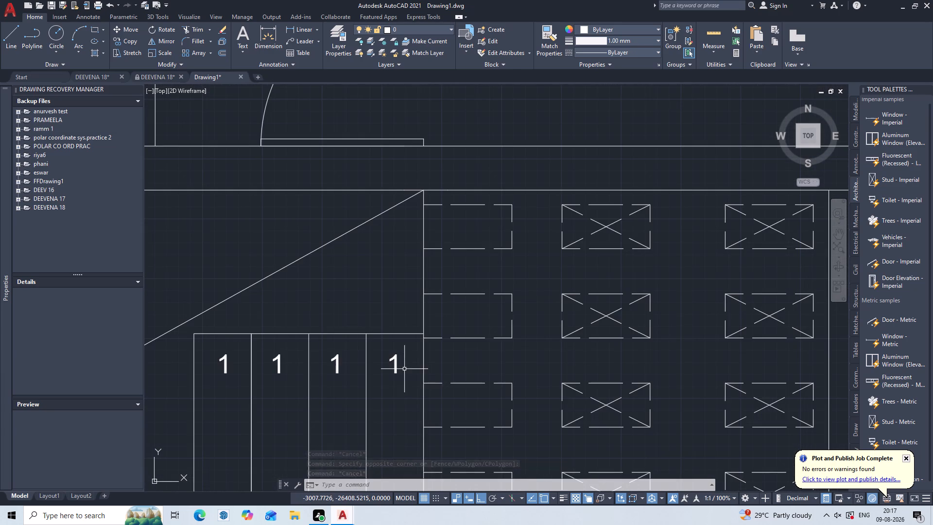
{"action": "middle_click_drag", "start_coordinate": [404, 369], "coordinate": [429, 340]}
{"action": "scroll", "coordinate": [423, 343], "scroll_direction": "up", "scroll_amount": 2}
{"action": "type", "text": "COP"}
{"action": "key", "text": "Return"}
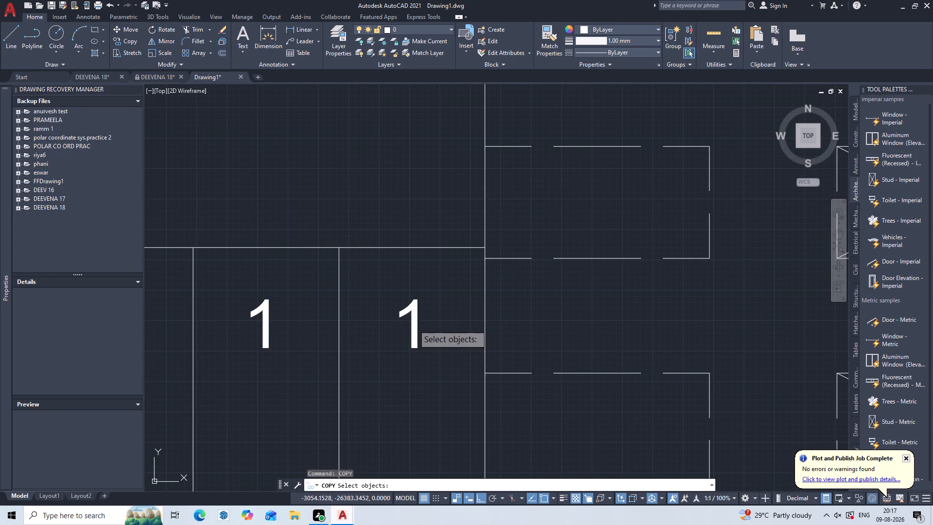
{"action": "left_click", "coordinate": [414, 325]}
{"action": "double_click", "coordinate": [418, 337]}
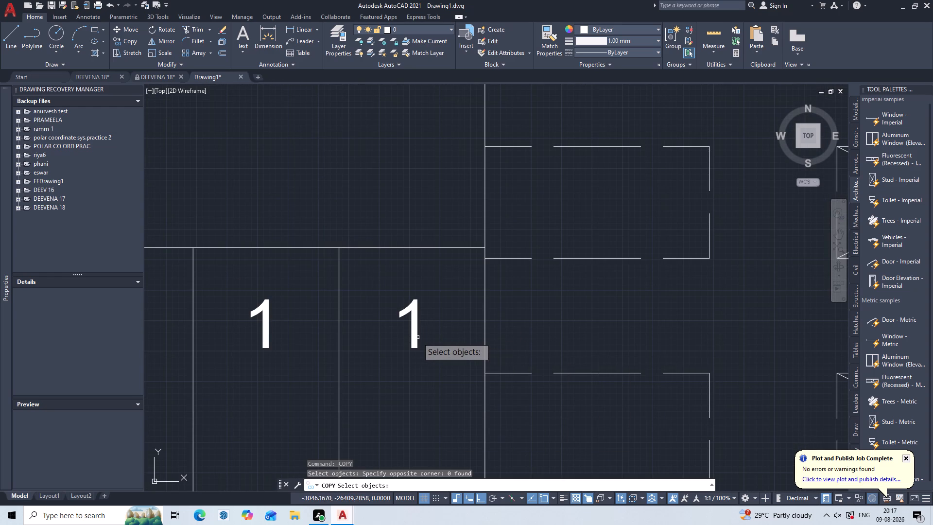
{"action": "triple_click", "coordinate": [415, 342]}
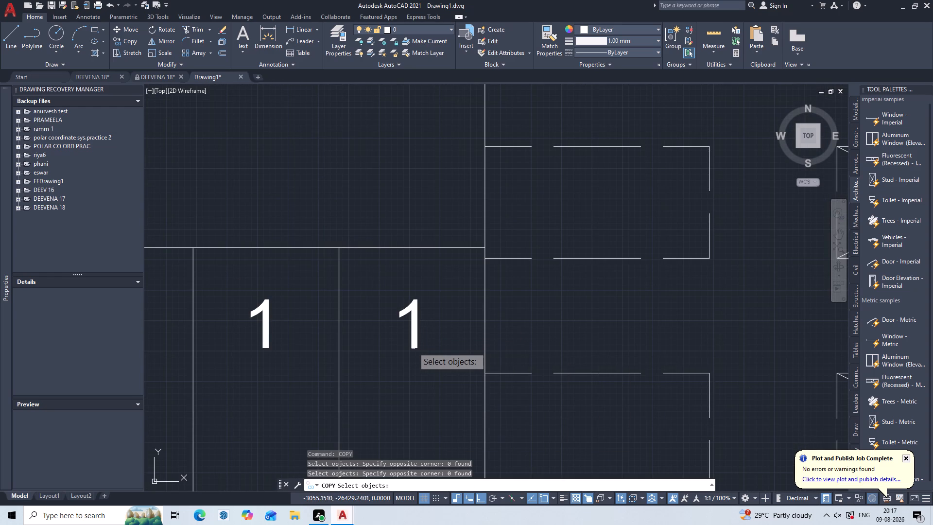
{"action": "double_click", "coordinate": [415, 312]}
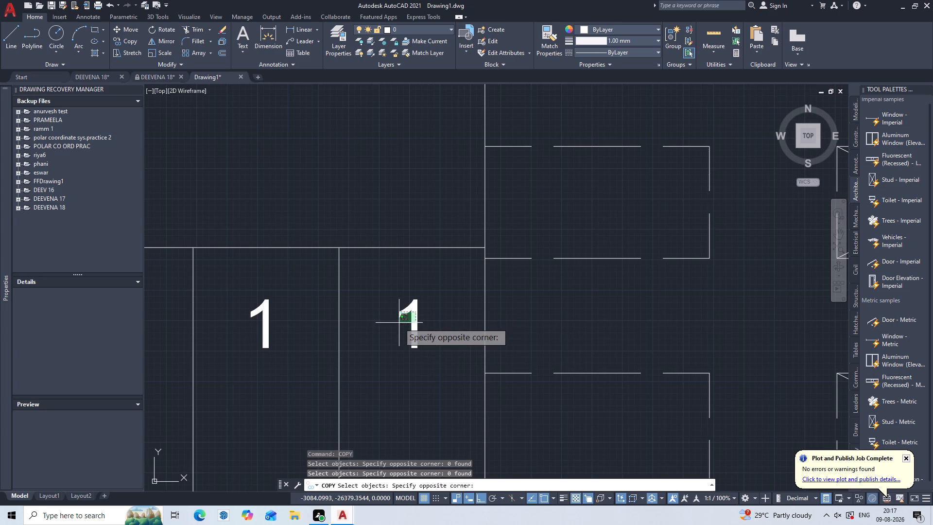
{"action": "left_click", "coordinate": [399, 323]}
{"action": "key", "text": "Return"}
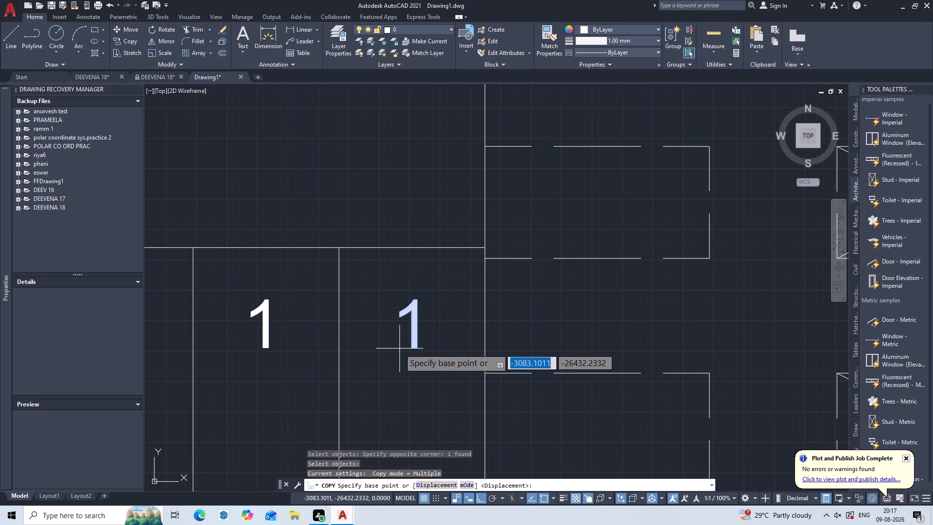
{"action": "double_click", "coordinate": [397, 349]}
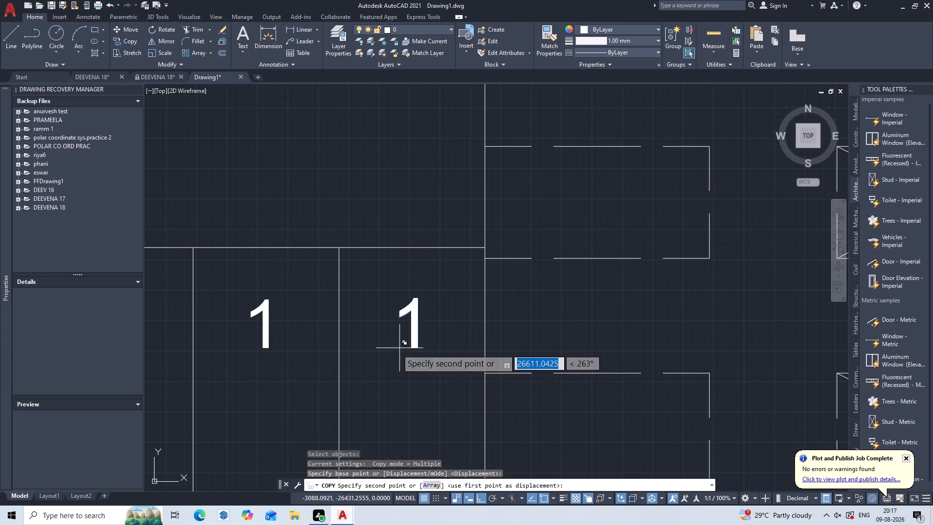
{"action": "left_click", "coordinate": [545, 336]}
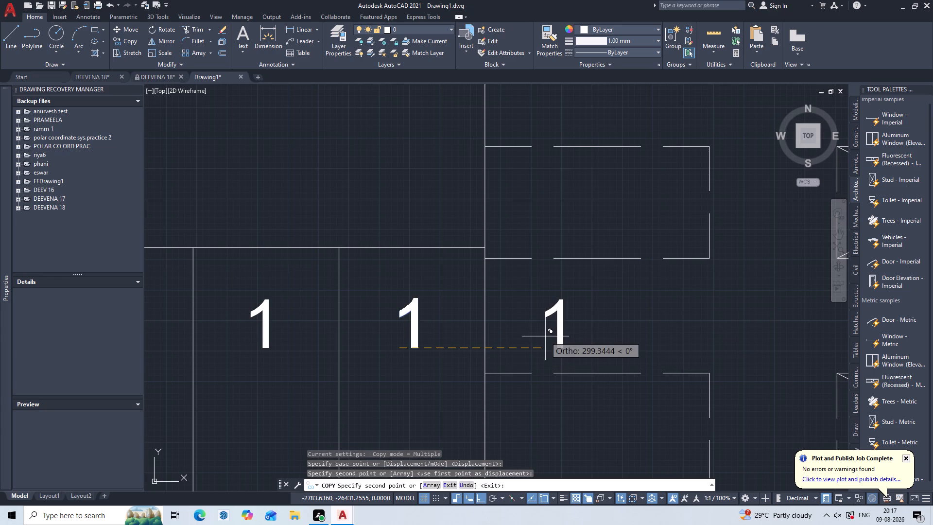
{"action": "key", "text": "Escape"}
Auto-number the five 1s from the outermost tread to the strip, in select order, starting at 1 with increment 1, overwriting the text.
{"action": "scroll", "coordinate": [378, 345], "scroll_direction": "down", "scroll_amount": 2}
{"action": "middle_click_drag", "start_coordinate": [381, 357], "coordinate": [484, 318]}
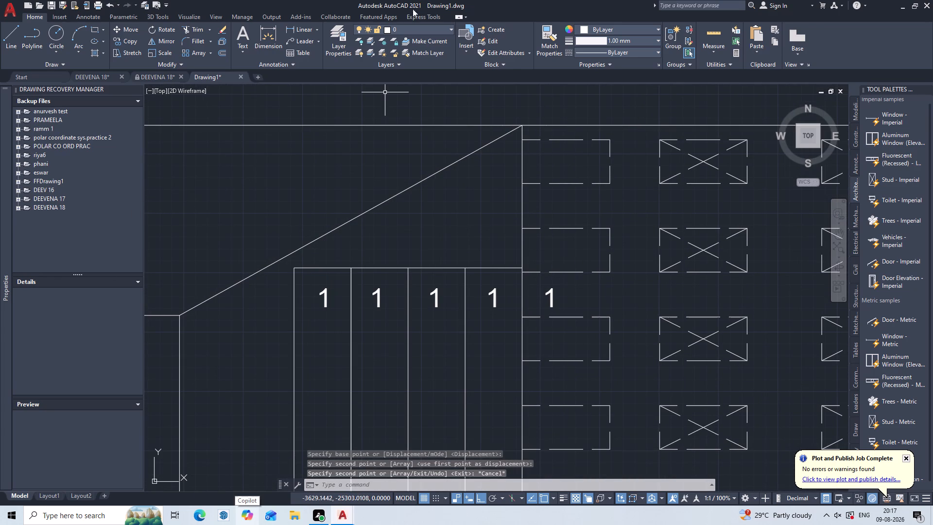
{"action": "double_click", "coordinate": [427, 14]}
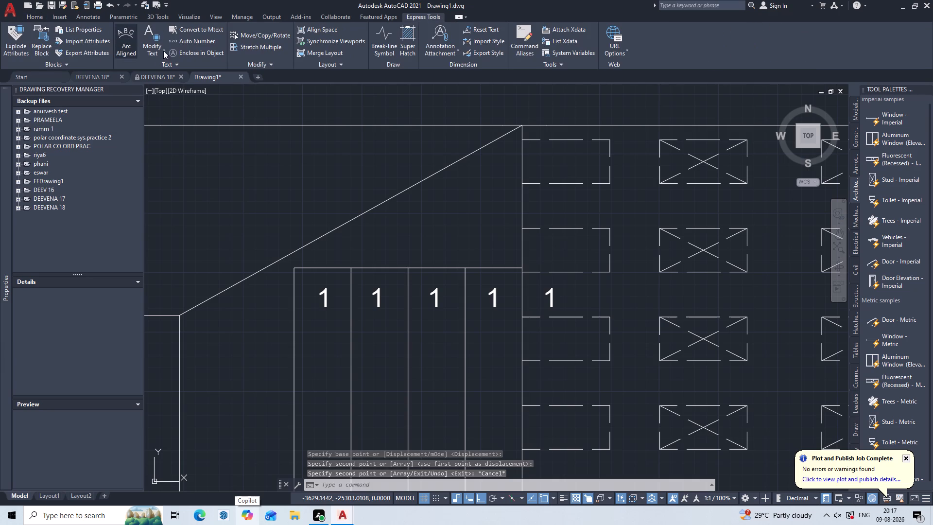
{"action": "left_click", "coordinate": [205, 37]}
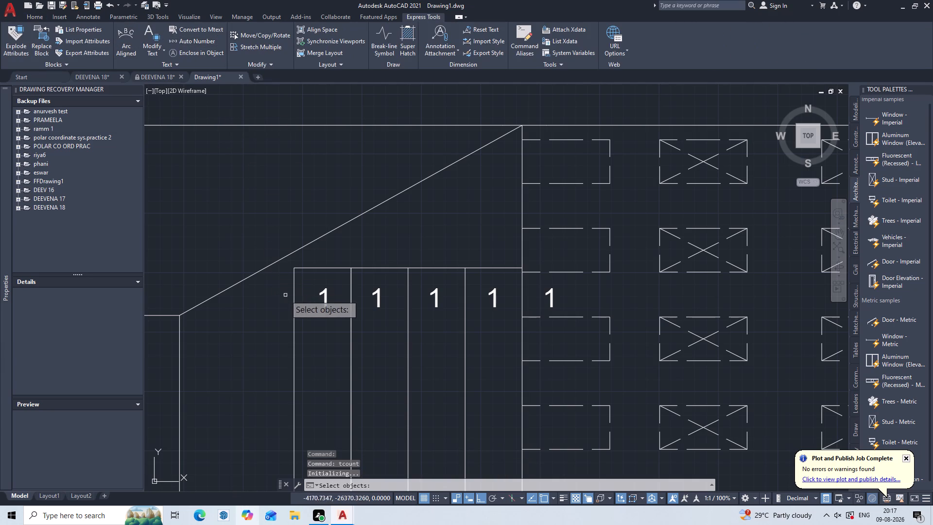
{"action": "triple_click", "coordinate": [326, 300]}
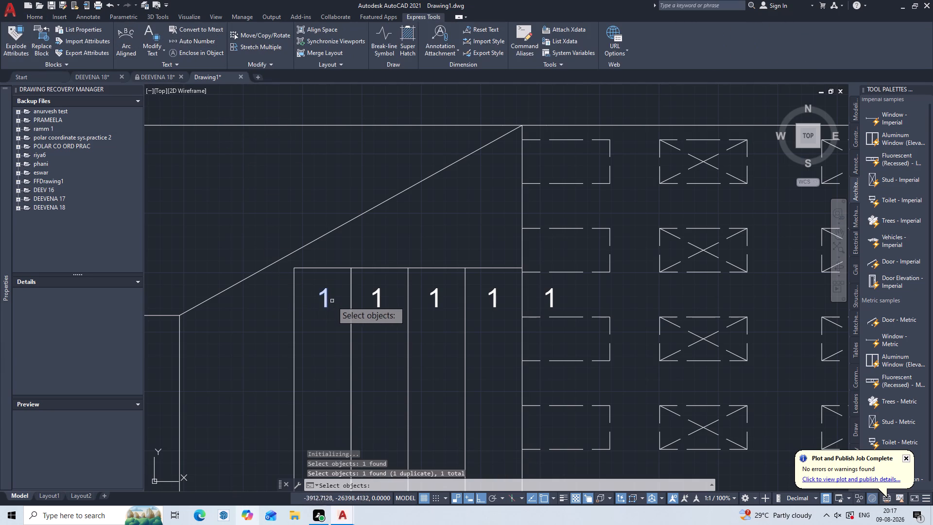
{"action": "left_click", "coordinate": [378, 303]}
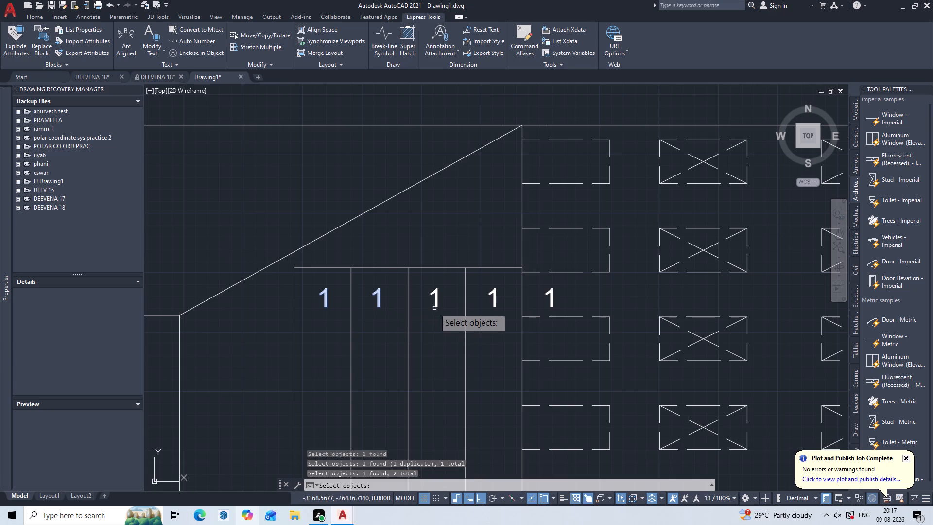
{"action": "left_click", "coordinate": [435, 306]}
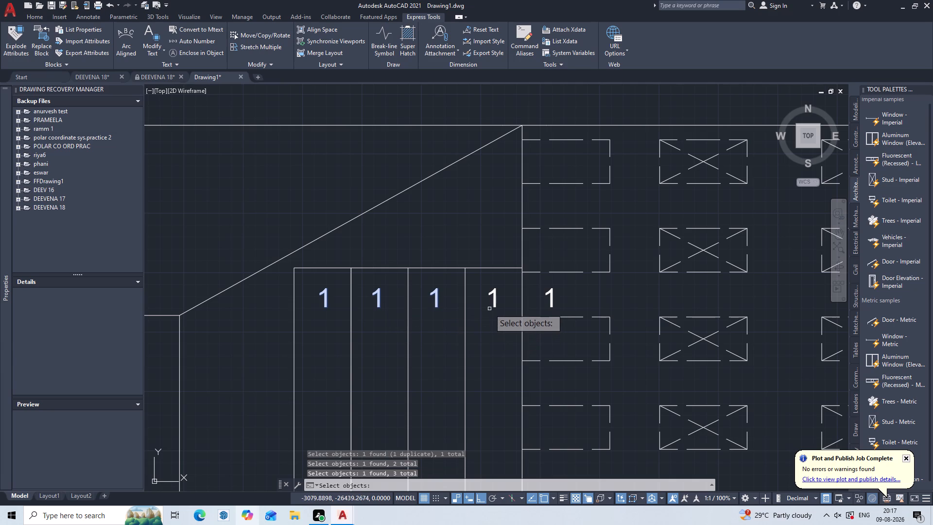
{"action": "triple_click", "coordinate": [496, 299]}
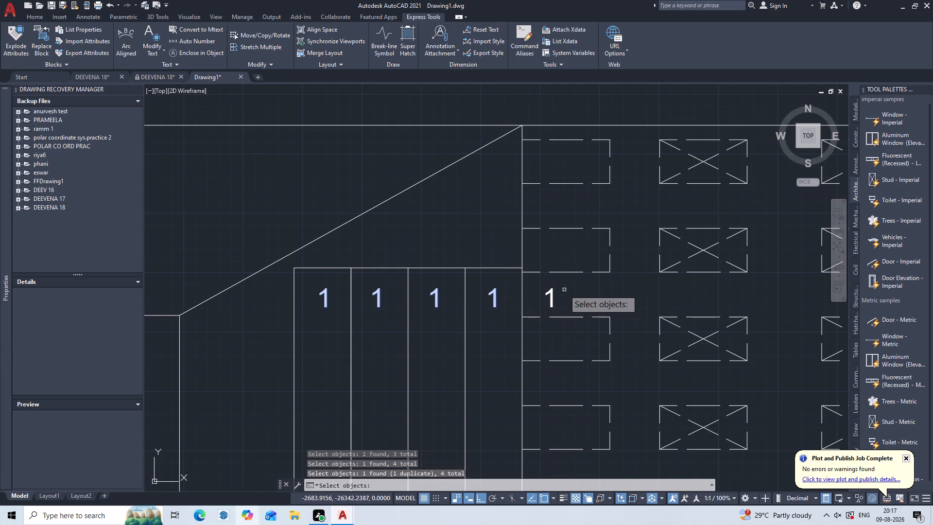
{"action": "left_click", "coordinate": [551, 294]}
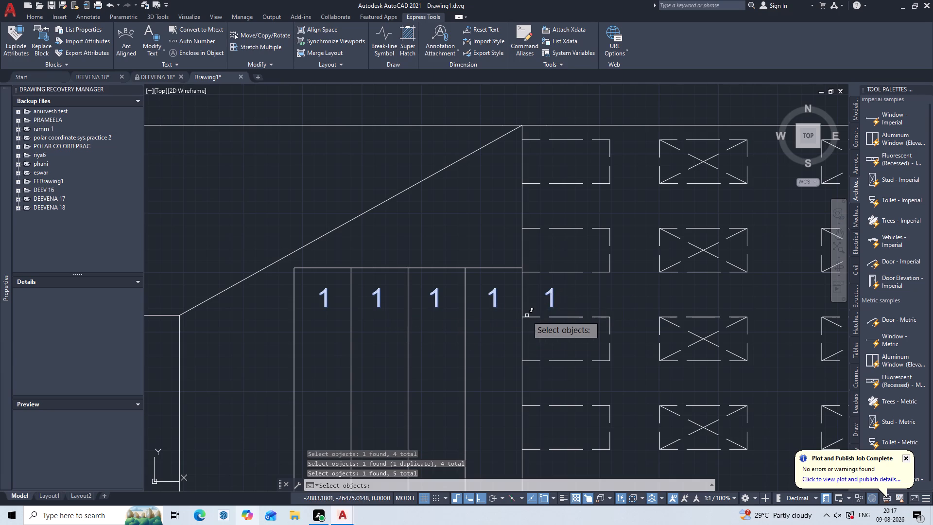
{"action": "key", "text": "Return"}
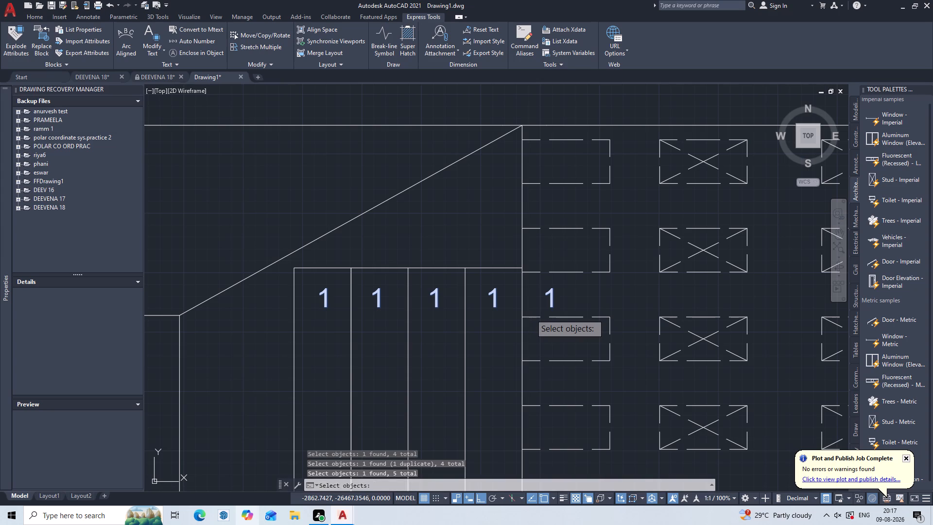
{"action": "left_click_drag", "start_coordinate": [404, 378], "coordinate": [367, 319]}
{"action": "left_click", "coordinate": [367, 319]}
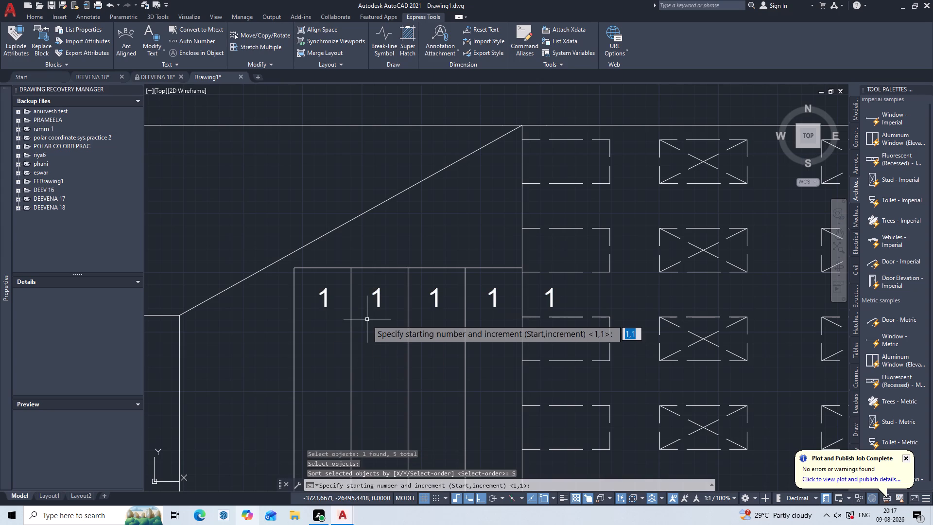
{"action": "key", "text": "1"}
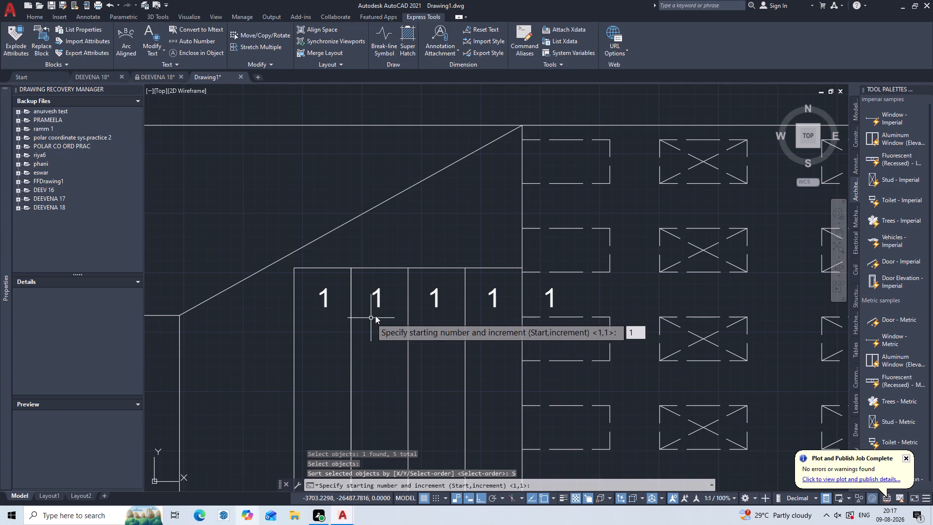
{"action": "type", "text": ",1"}
{"action": "key", "text": "Return"}
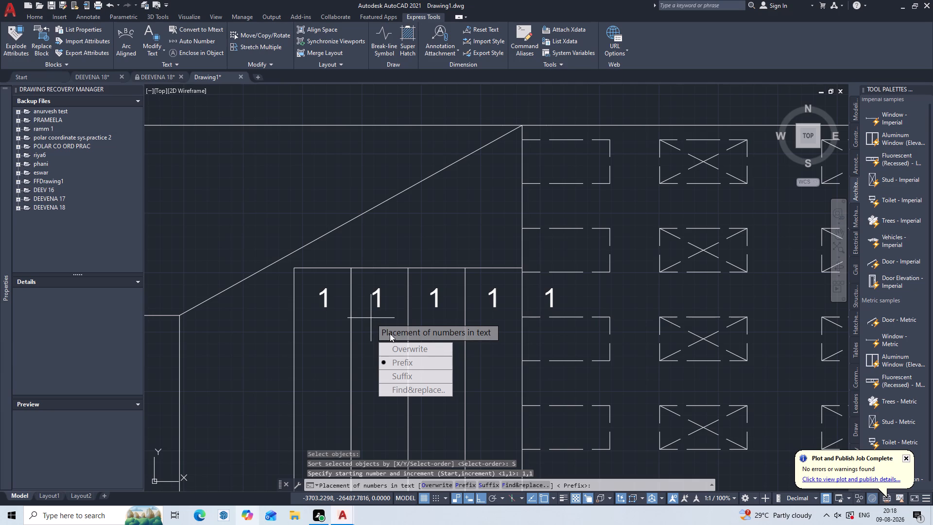
{"action": "left_click_drag", "start_coordinate": [395, 349], "coordinate": [372, 319]}
{"action": "left_click", "coordinate": [372, 319]}
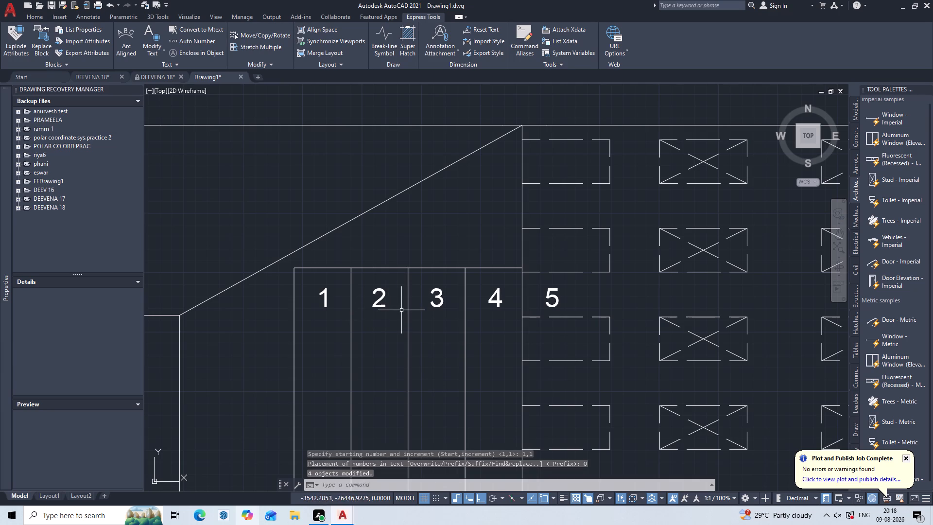
{"action": "key", "text": "Escape"}
{"action": "key", "text": "Escape"}
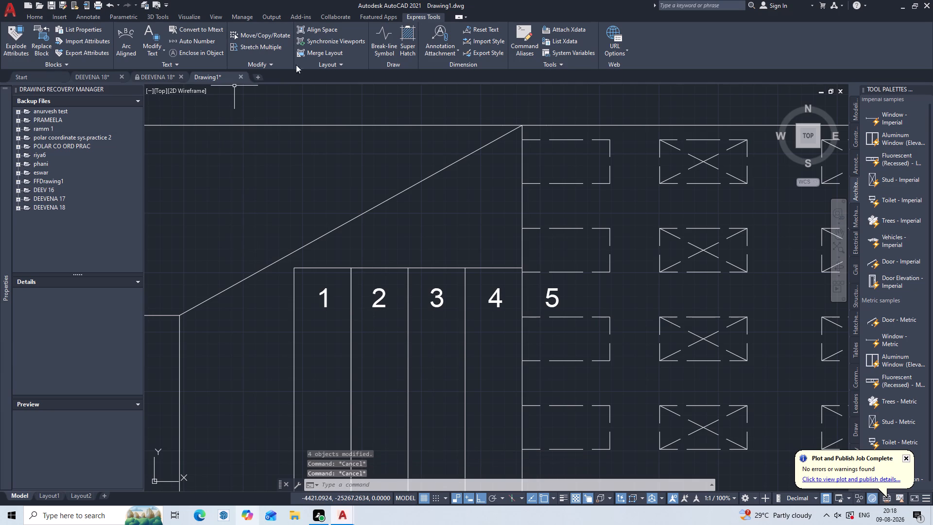
Enclose the numbers 1 to 5 in circles of variable size with a distance offset factor of 0.35.
{"action": "double_click", "coordinate": [190, 58]}
{"action": "double_click", "coordinate": [324, 297]}
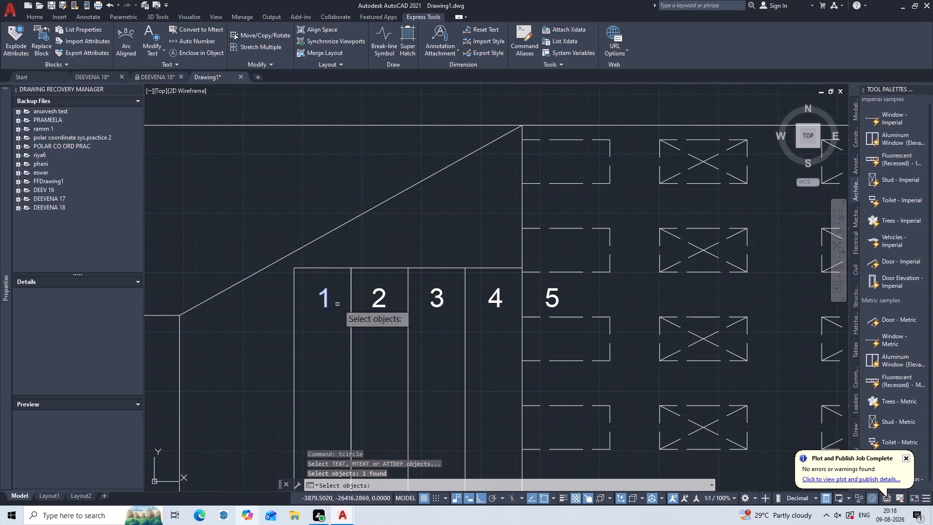
{"action": "double_click", "coordinate": [381, 299]}
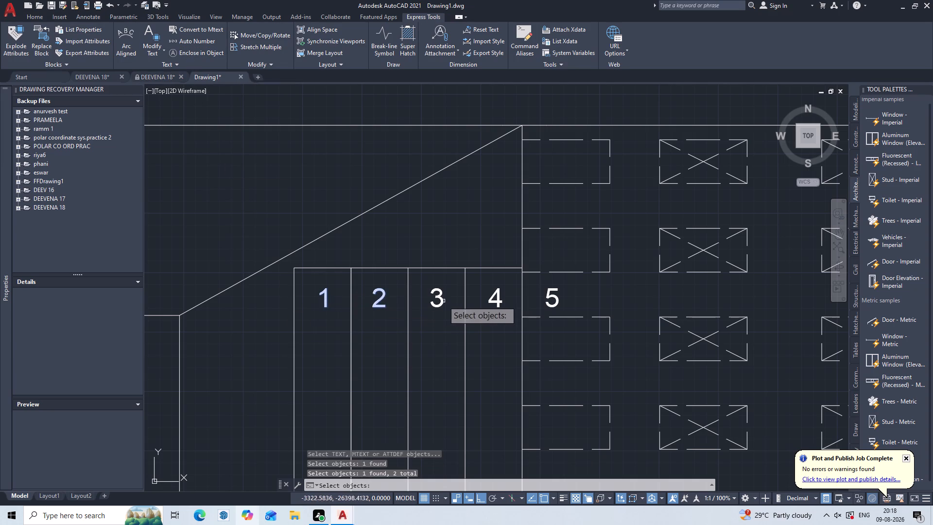
{"action": "double_click", "coordinate": [438, 300]}
{"action": "double_click", "coordinate": [499, 297]}
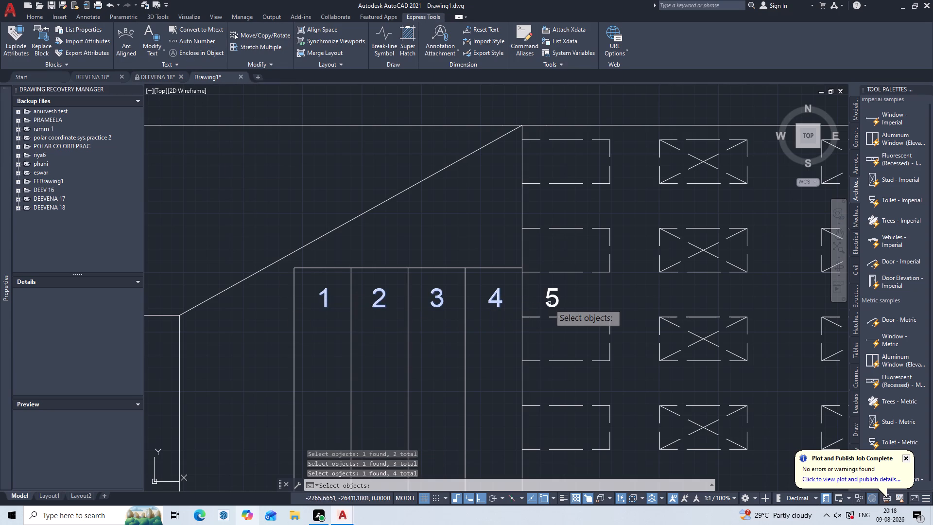
{"action": "double_click", "coordinate": [550, 303]}
{"action": "key", "text": "Return"}
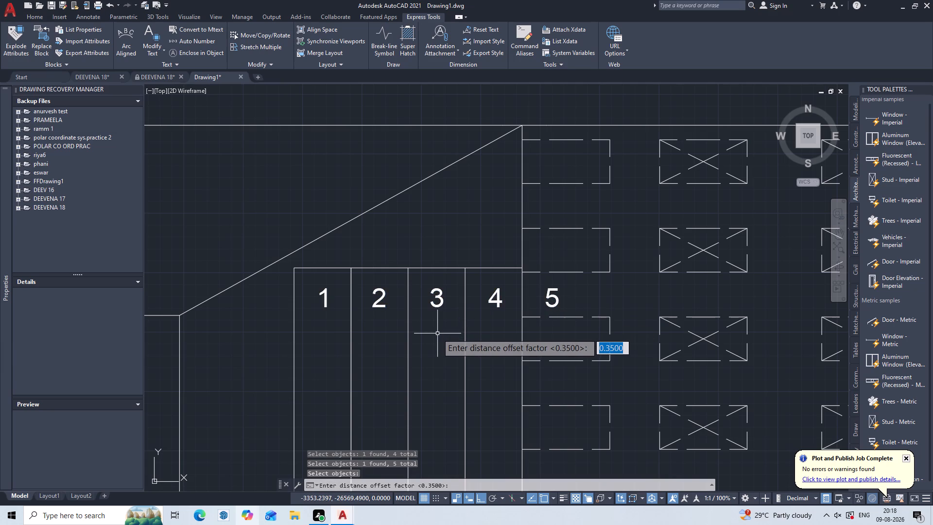
{"action": "key", "text": "Return"}
{"action": "left_click_drag", "start_coordinate": [453, 365], "coordinate": [437, 333]}
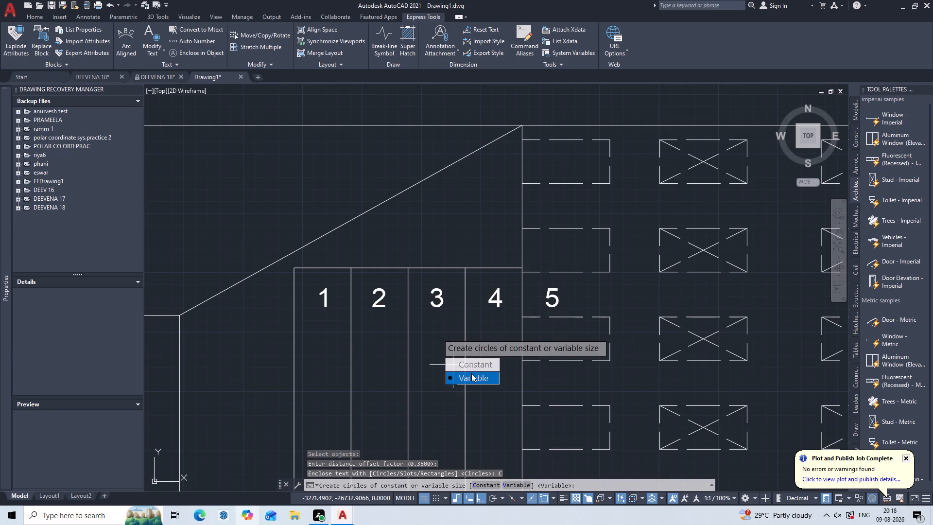
{"action": "left_click", "coordinate": [471, 373]}
{"action": "double_click", "coordinate": [437, 333]}
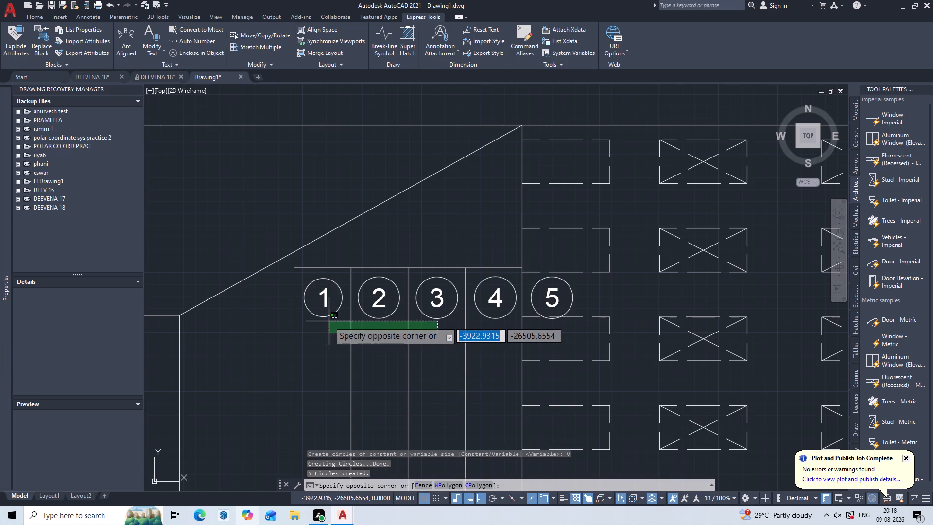
{"action": "key", "text": "Escape"}
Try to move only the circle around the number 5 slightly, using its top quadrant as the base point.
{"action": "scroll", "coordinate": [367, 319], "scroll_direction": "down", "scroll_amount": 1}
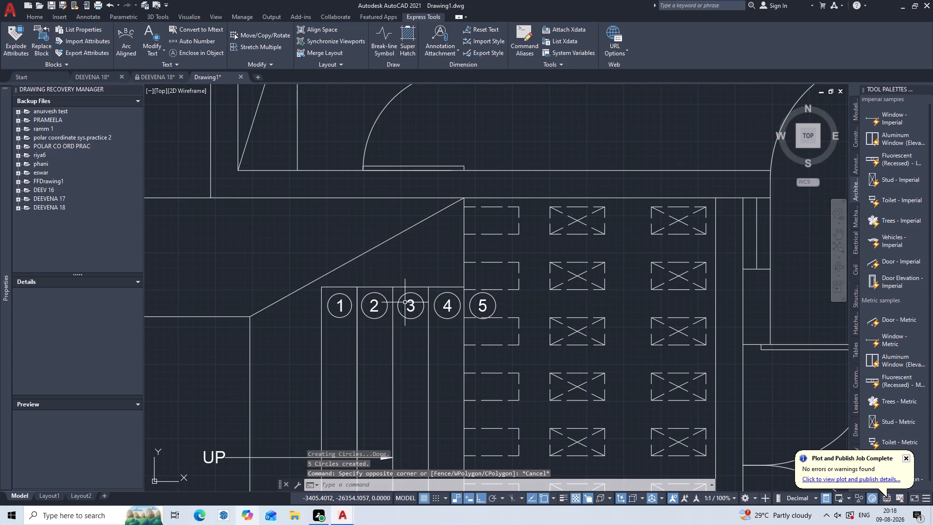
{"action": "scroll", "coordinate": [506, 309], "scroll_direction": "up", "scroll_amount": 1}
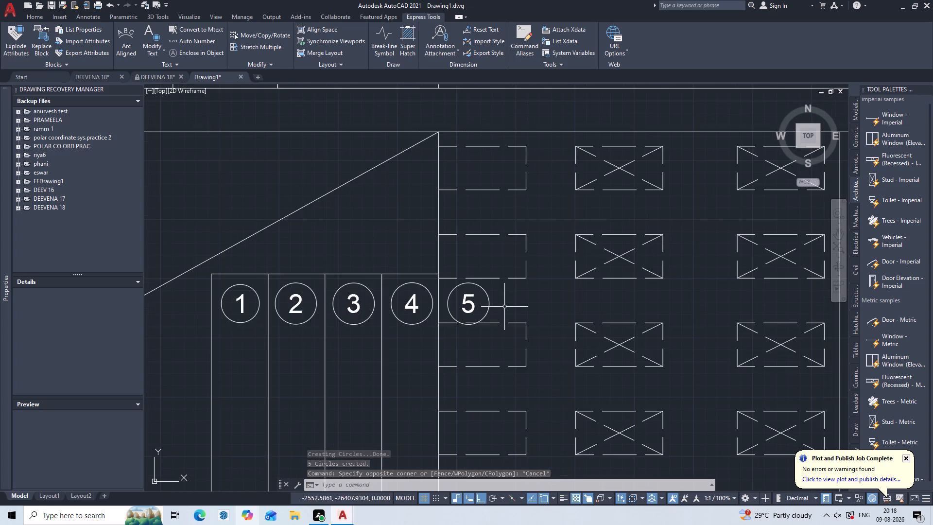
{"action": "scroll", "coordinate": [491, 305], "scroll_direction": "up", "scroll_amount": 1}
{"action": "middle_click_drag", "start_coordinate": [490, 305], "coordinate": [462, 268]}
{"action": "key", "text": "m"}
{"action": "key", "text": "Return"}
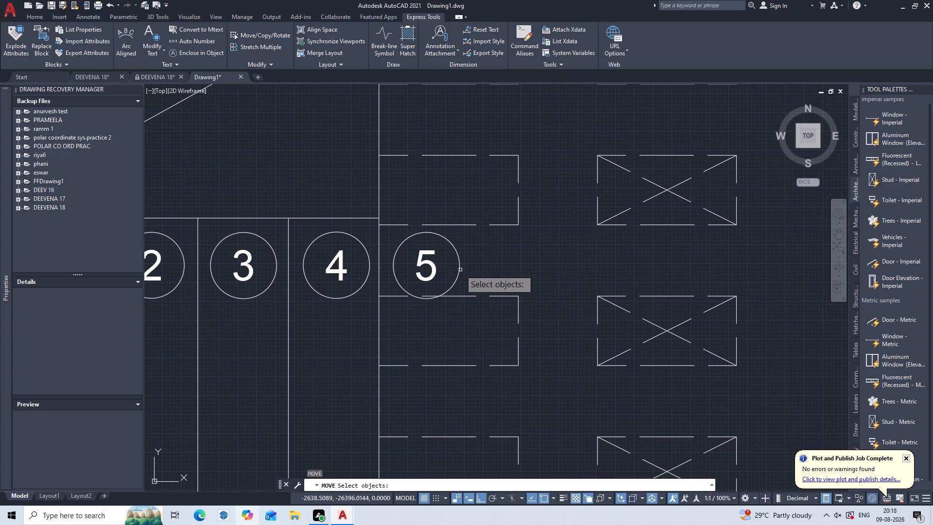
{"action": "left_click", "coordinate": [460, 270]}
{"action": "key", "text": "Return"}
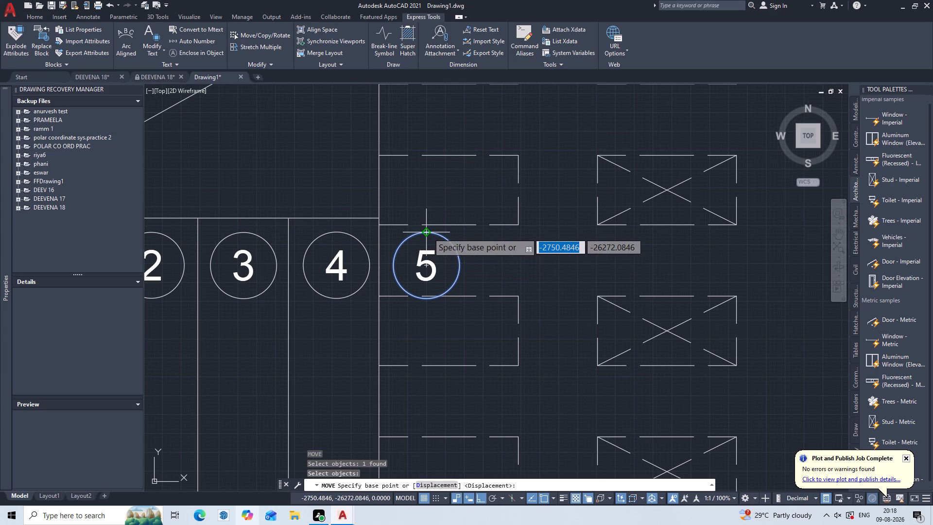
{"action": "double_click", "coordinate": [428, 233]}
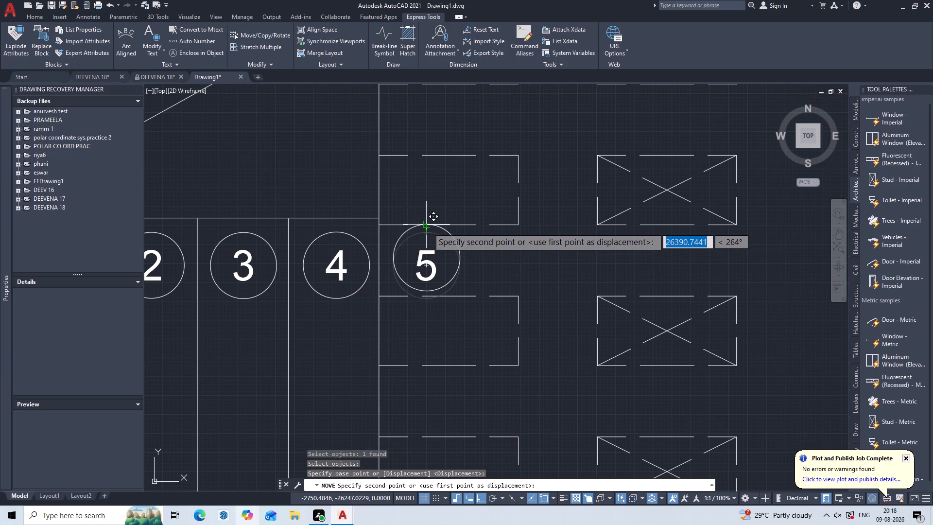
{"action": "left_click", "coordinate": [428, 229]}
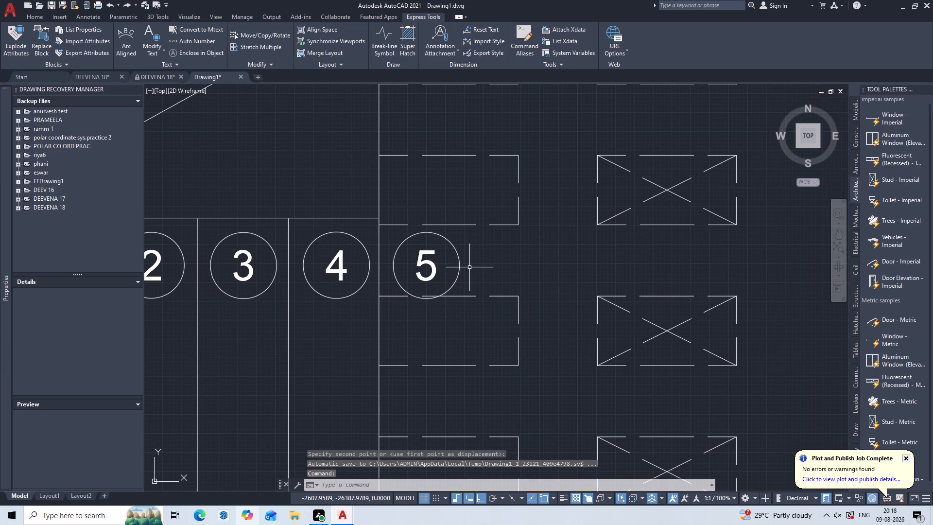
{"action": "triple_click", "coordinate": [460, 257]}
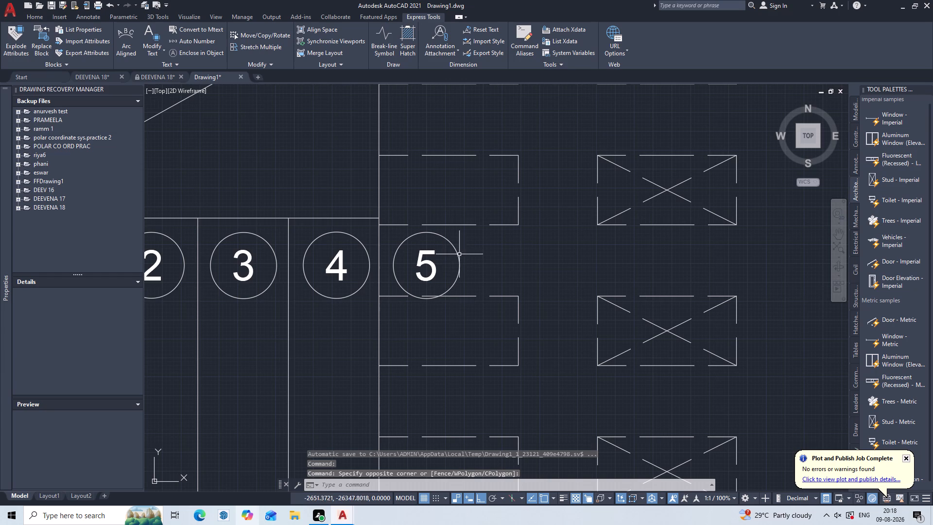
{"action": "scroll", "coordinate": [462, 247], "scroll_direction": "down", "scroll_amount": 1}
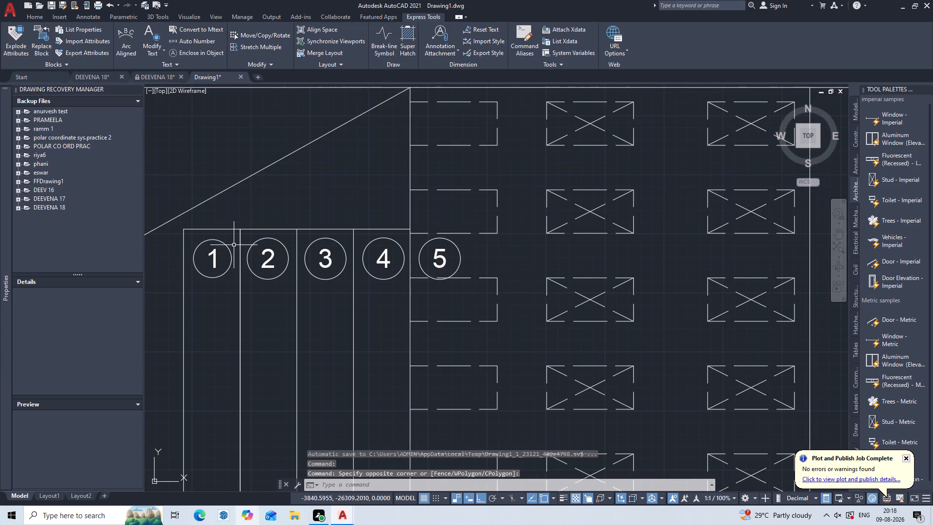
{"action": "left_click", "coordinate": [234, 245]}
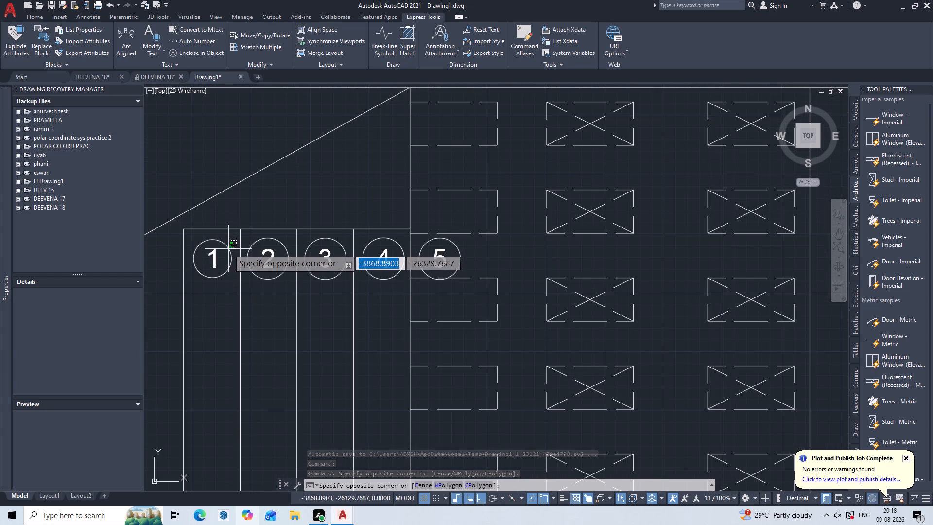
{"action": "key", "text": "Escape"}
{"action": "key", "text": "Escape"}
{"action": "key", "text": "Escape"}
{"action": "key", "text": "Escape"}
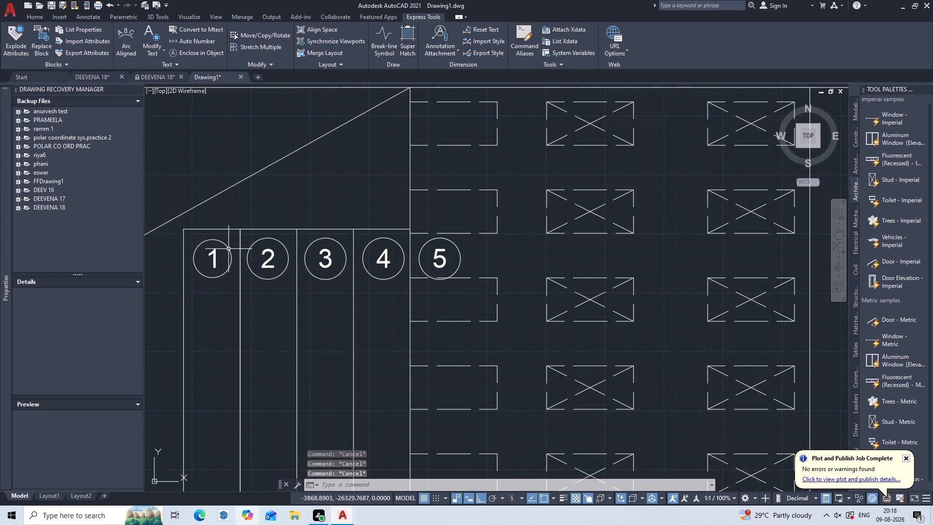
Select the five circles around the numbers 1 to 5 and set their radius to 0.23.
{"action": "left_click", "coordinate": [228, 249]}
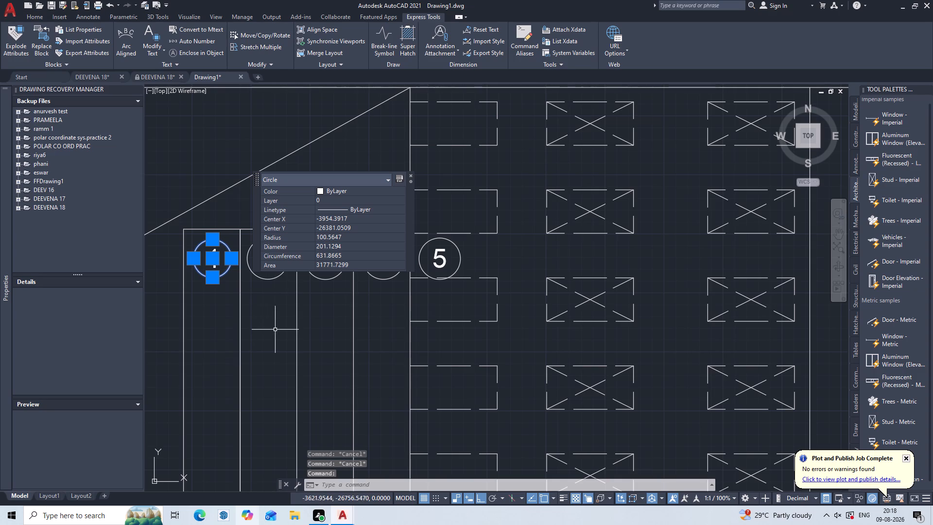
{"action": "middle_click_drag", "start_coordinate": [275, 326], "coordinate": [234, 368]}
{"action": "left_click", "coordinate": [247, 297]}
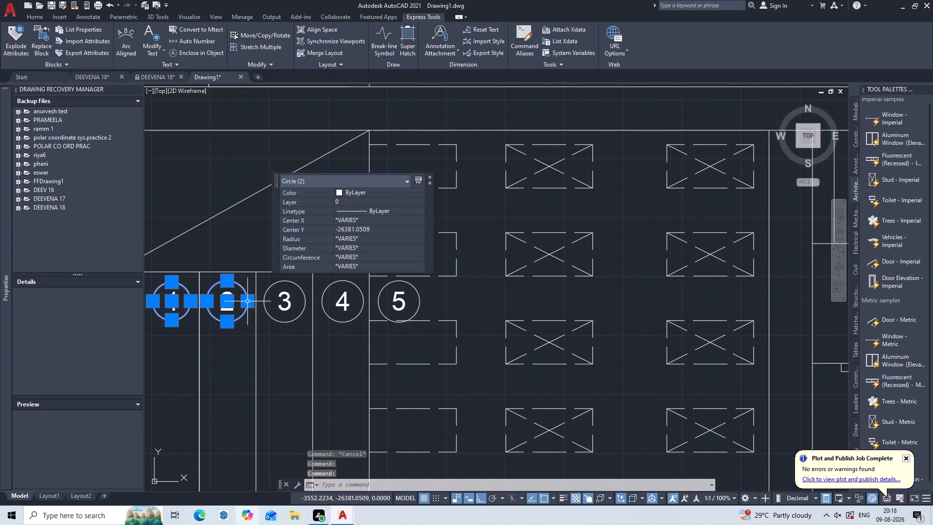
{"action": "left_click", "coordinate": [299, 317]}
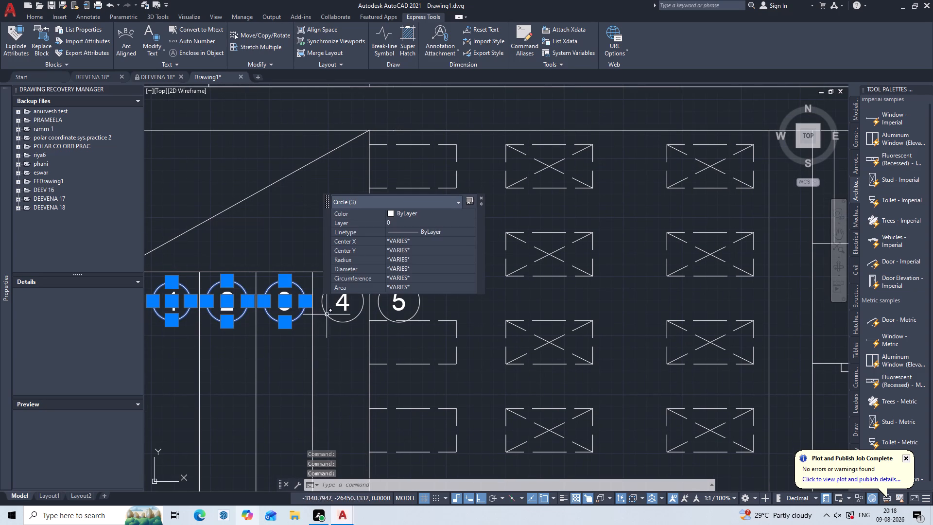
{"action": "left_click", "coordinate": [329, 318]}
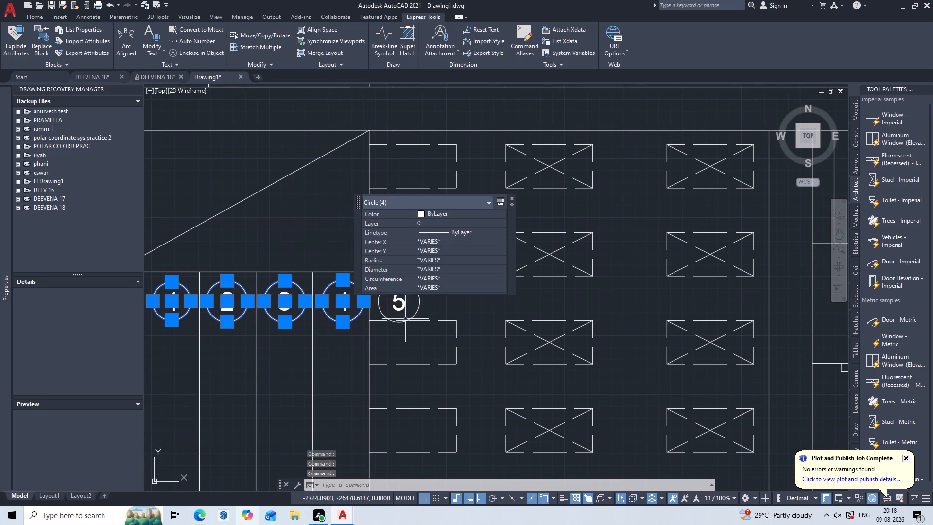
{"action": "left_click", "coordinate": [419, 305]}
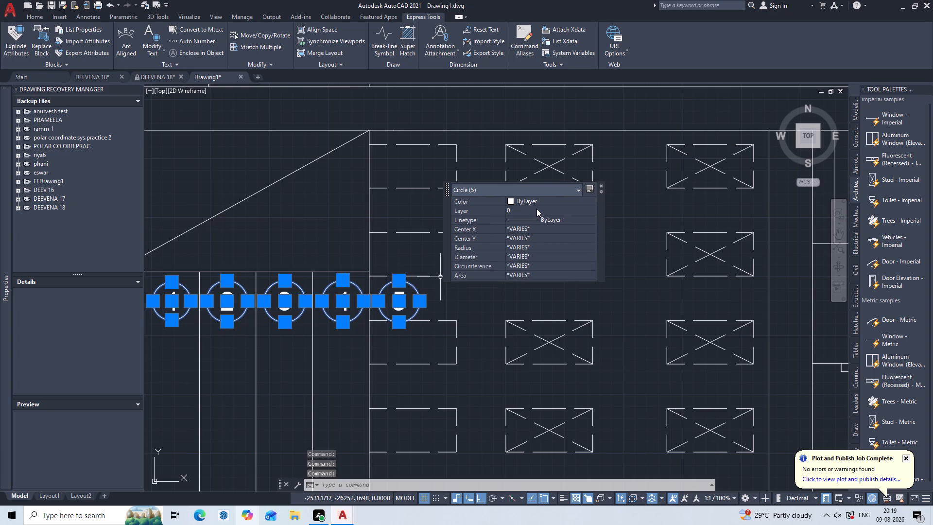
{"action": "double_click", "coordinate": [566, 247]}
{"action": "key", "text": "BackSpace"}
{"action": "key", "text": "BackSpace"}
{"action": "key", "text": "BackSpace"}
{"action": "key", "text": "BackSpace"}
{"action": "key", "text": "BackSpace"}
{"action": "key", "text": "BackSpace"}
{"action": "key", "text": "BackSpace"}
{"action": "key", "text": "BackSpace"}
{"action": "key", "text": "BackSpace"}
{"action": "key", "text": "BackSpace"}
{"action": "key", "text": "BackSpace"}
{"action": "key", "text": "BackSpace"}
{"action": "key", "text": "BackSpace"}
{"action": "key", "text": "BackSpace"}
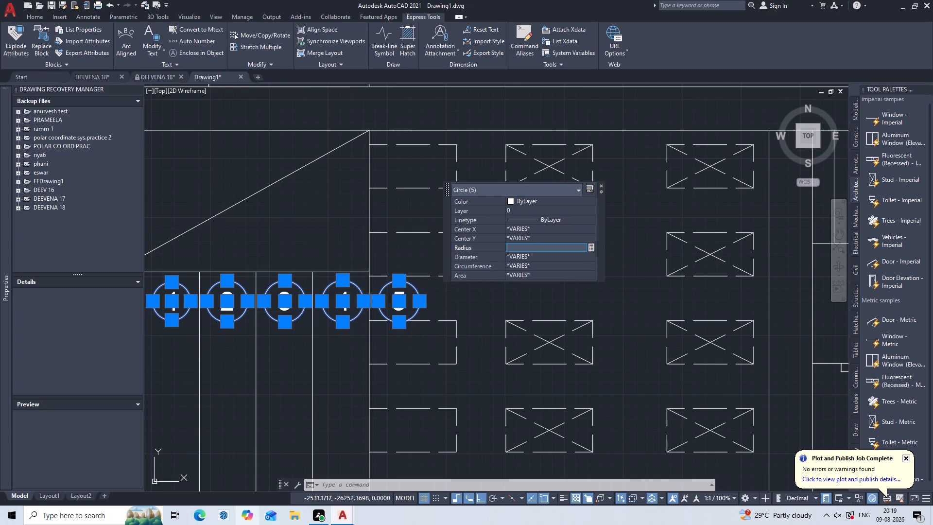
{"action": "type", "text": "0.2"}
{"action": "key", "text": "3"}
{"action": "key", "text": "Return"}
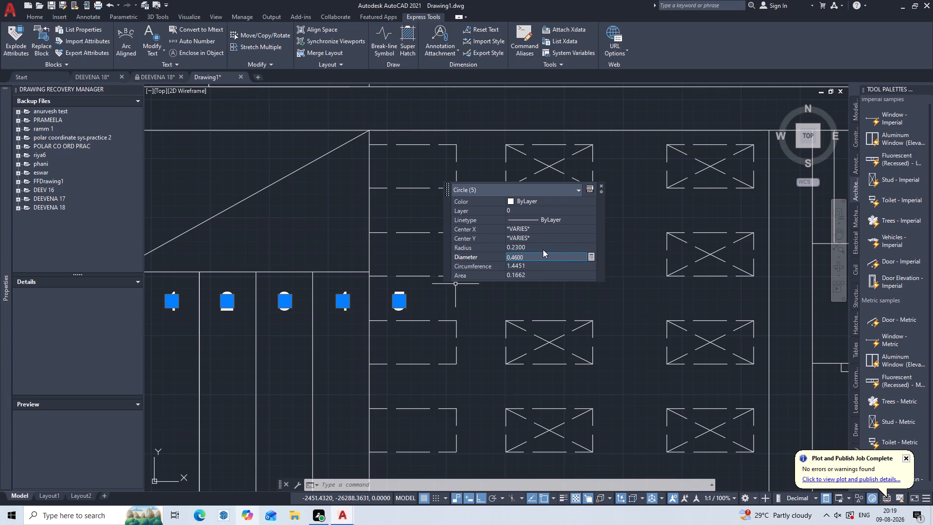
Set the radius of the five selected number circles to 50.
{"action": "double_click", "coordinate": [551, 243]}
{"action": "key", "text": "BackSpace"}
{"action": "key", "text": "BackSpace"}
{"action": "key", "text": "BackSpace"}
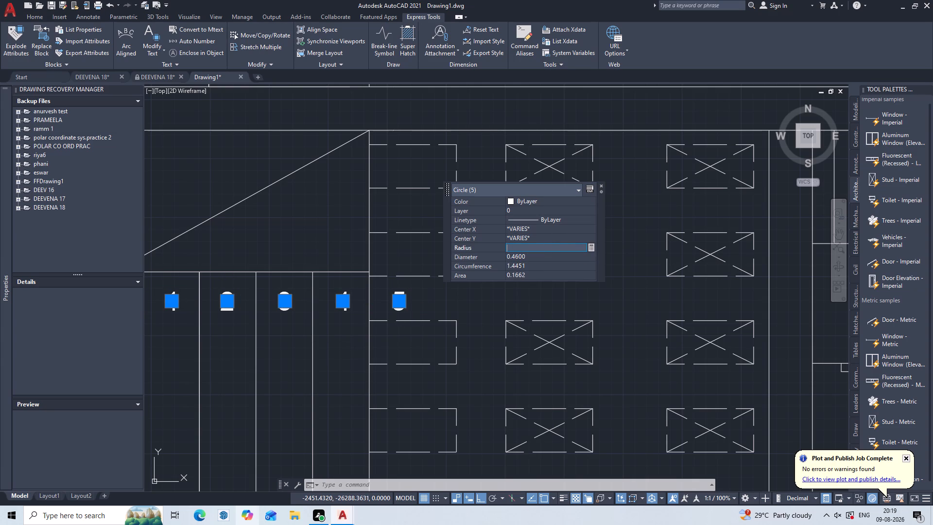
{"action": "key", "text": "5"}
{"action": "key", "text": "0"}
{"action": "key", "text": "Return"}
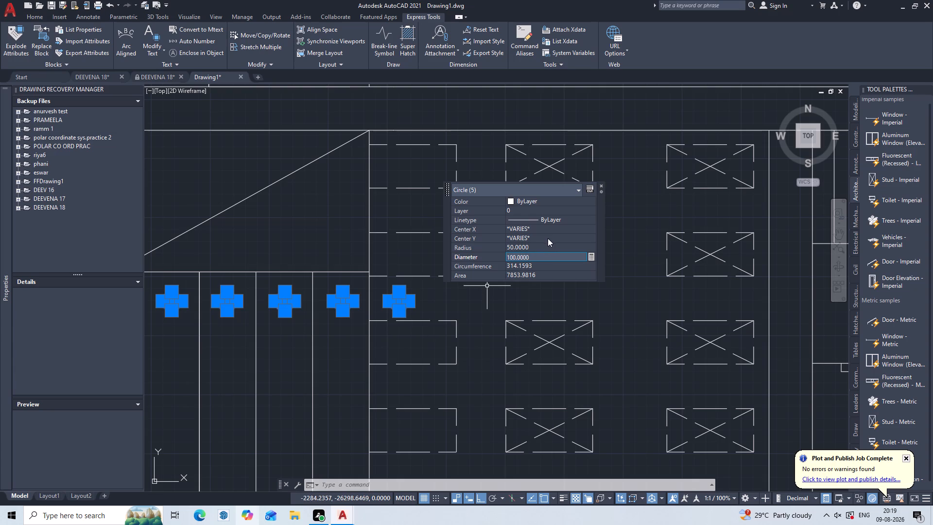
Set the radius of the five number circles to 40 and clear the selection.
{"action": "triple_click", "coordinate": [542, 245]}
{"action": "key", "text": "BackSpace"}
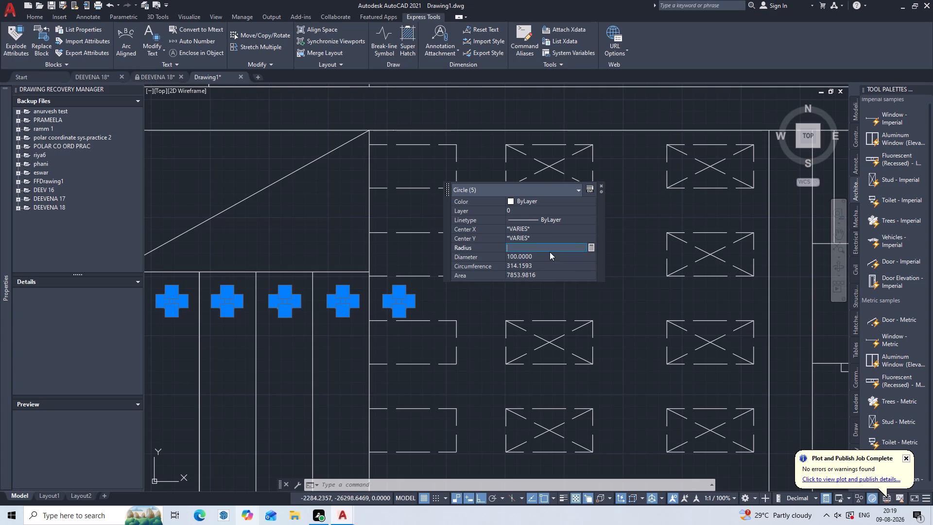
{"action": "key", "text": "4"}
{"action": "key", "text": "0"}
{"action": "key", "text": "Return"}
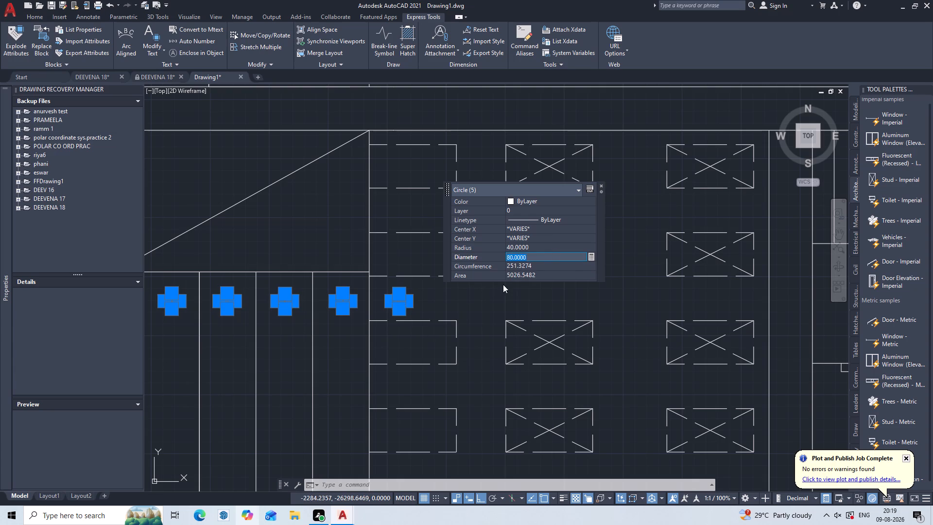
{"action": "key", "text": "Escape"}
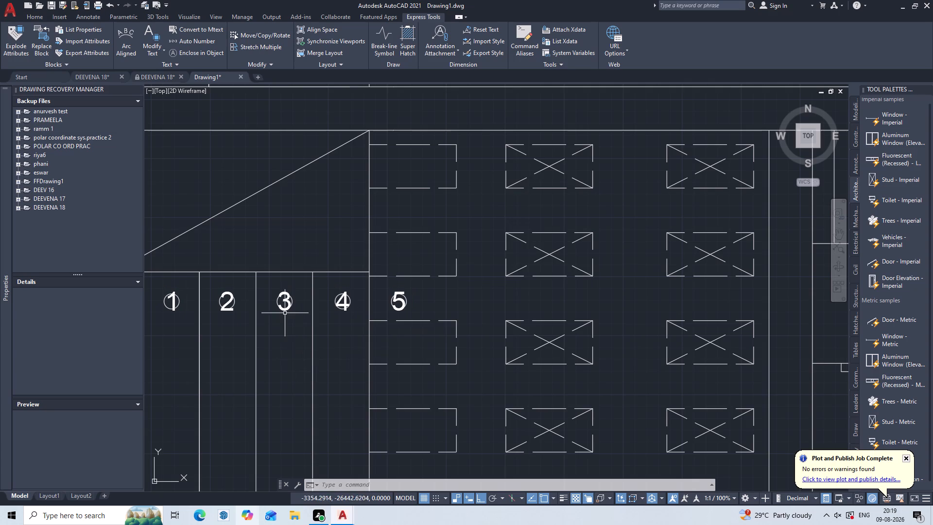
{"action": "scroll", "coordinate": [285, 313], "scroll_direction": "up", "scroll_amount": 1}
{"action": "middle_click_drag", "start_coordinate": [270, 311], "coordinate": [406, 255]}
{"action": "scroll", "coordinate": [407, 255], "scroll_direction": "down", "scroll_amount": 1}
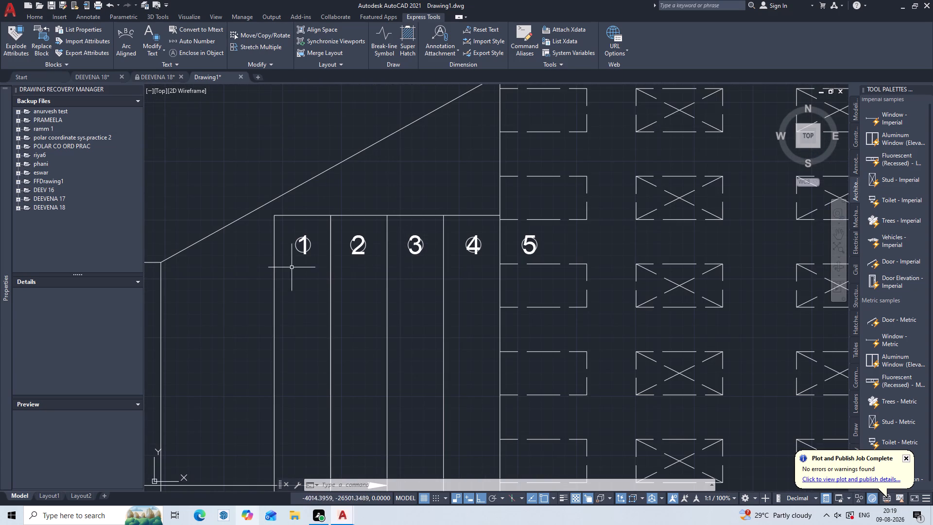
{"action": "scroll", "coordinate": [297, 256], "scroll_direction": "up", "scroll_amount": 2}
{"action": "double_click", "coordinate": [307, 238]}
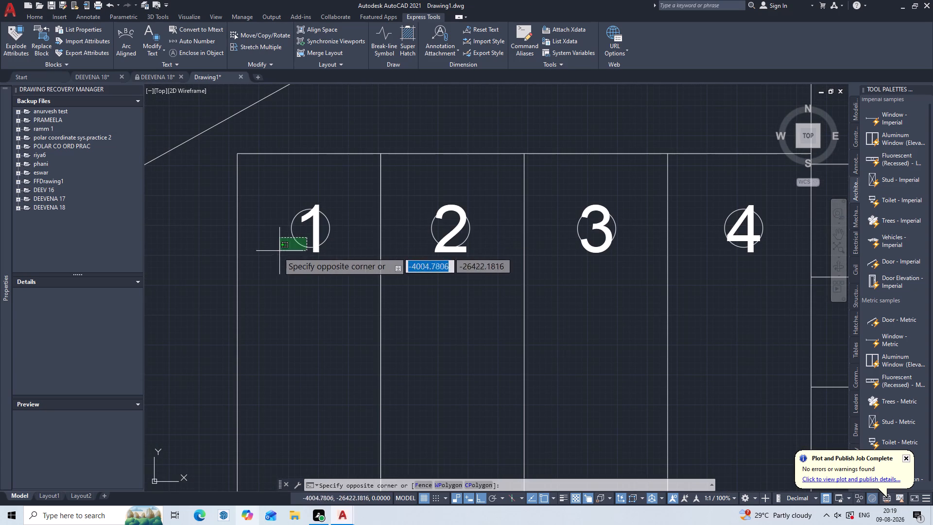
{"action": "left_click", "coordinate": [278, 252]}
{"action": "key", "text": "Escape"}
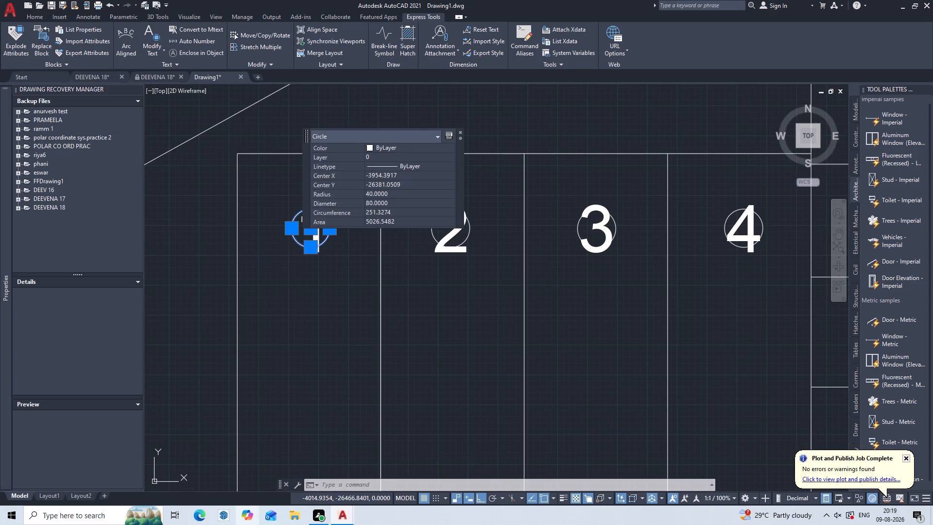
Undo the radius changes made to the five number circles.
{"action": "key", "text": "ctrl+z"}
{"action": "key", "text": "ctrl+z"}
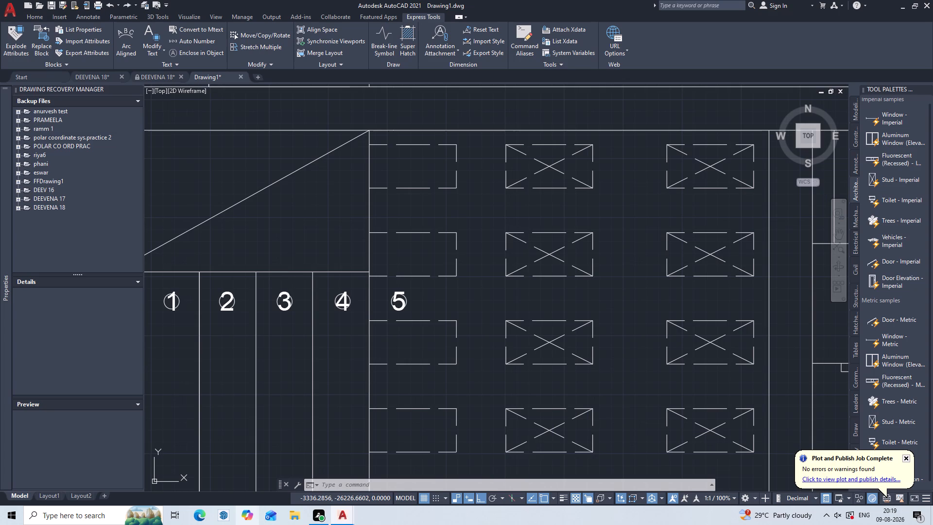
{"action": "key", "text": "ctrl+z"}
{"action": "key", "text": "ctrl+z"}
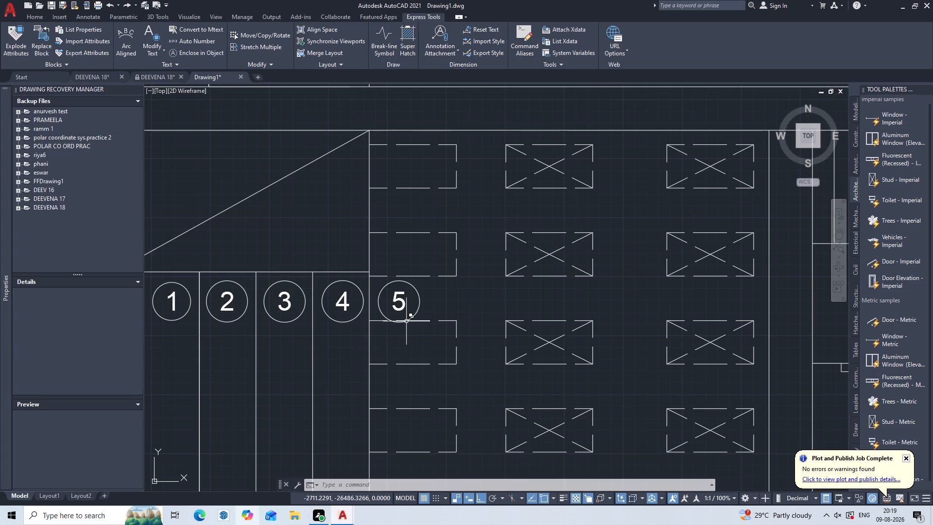
Move only the circle around the number 5 slightly up, placing its top quadrant on the dashed line above it.
{"action": "middle_click_drag", "start_coordinate": [406, 321], "coordinate": [406, 267]}
{"action": "scroll", "coordinate": [422, 249], "scroll_direction": "up", "scroll_amount": 2}
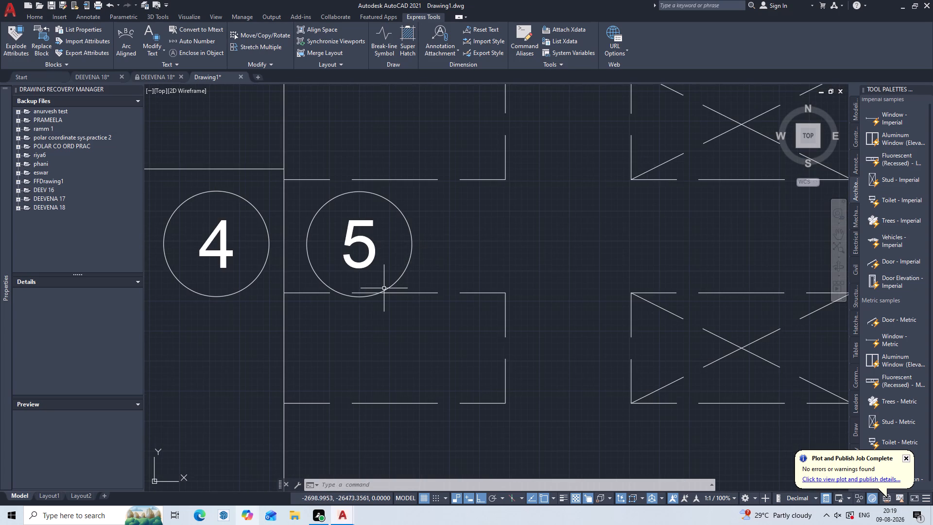
{"action": "key", "text": "m"}
{"action": "key", "text": "Return"}
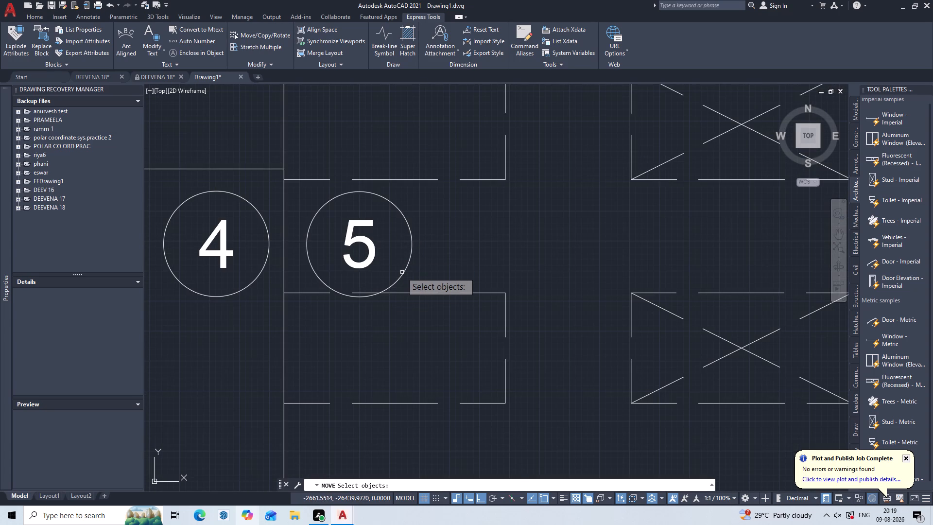
{"action": "double_click", "coordinate": [402, 272]}
{"action": "key", "text": "Return"}
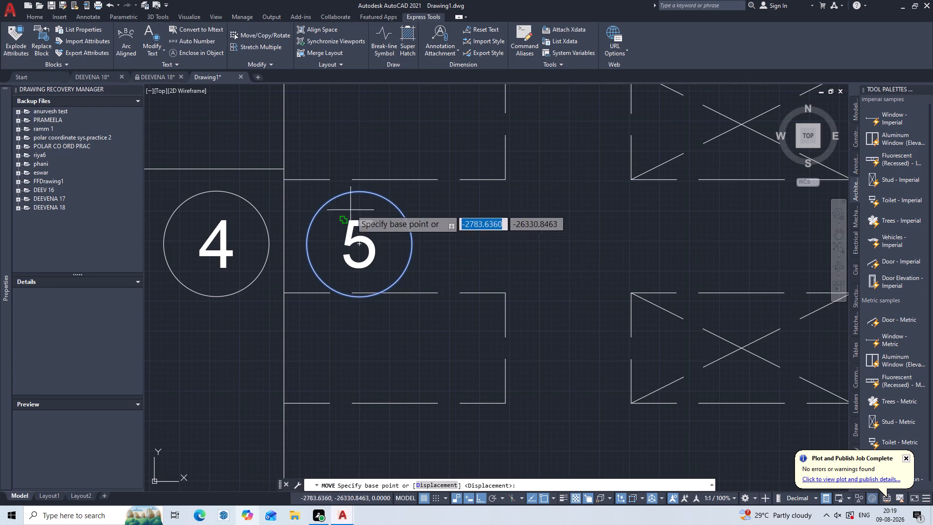
{"action": "double_click", "coordinate": [357, 189]}
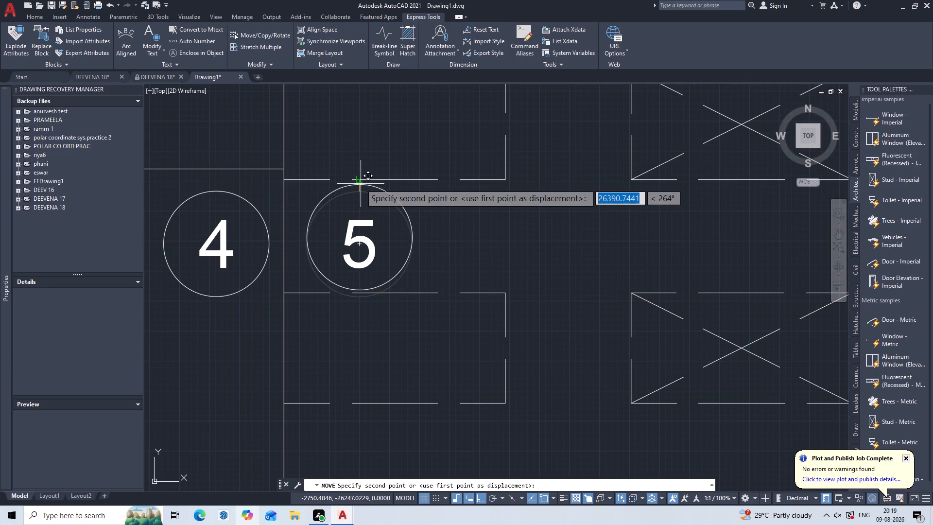
{"action": "double_click", "coordinate": [361, 184]}
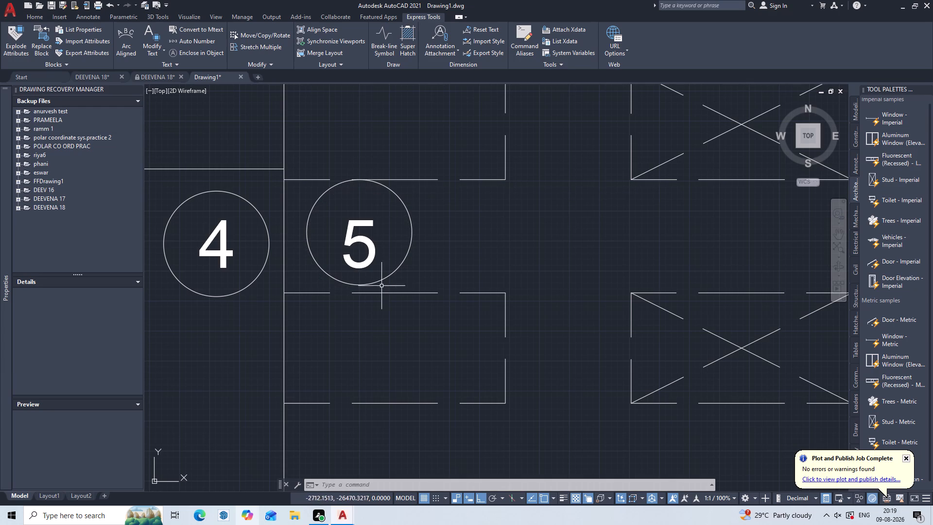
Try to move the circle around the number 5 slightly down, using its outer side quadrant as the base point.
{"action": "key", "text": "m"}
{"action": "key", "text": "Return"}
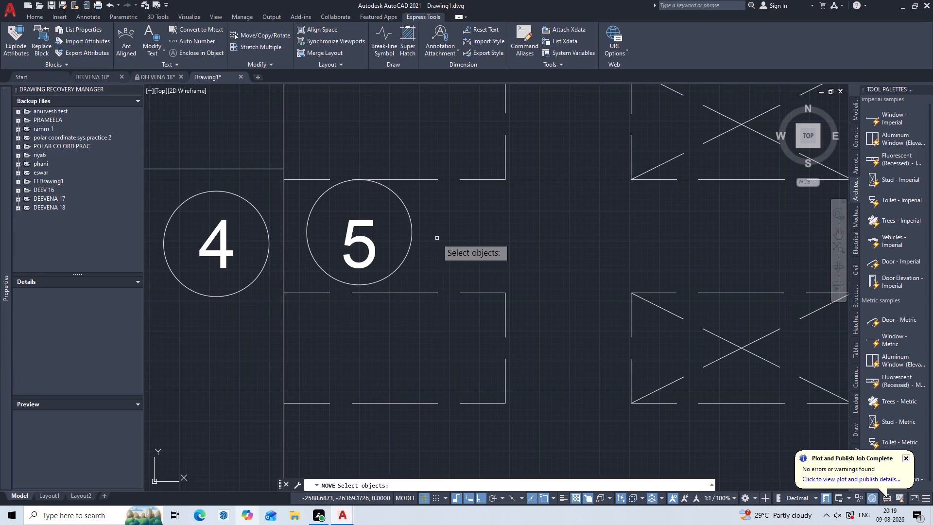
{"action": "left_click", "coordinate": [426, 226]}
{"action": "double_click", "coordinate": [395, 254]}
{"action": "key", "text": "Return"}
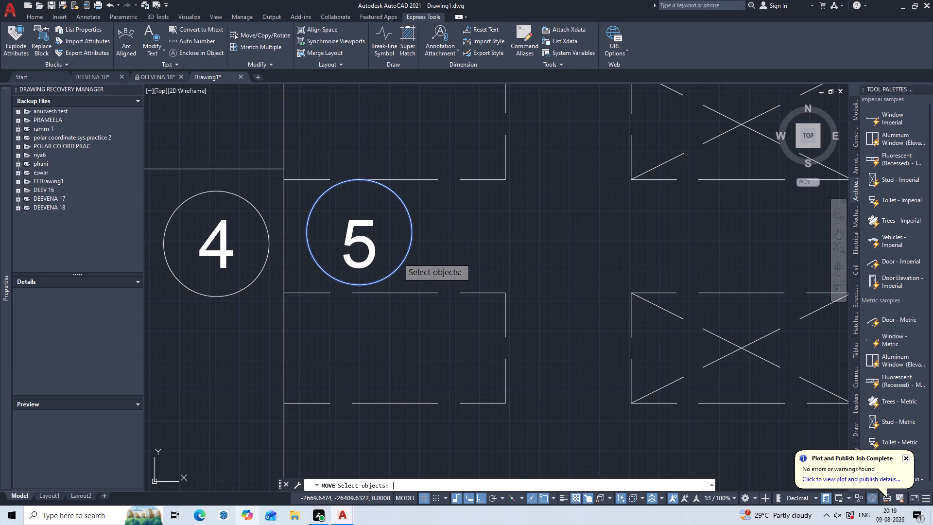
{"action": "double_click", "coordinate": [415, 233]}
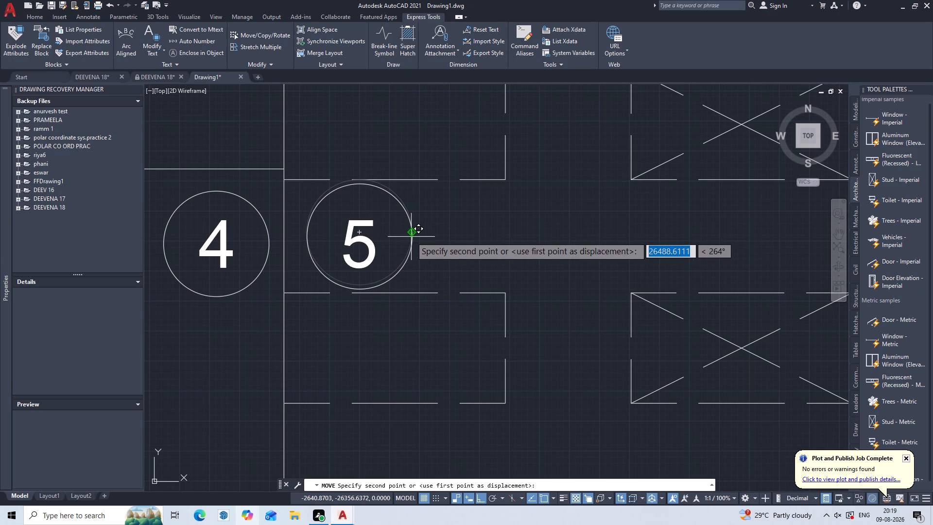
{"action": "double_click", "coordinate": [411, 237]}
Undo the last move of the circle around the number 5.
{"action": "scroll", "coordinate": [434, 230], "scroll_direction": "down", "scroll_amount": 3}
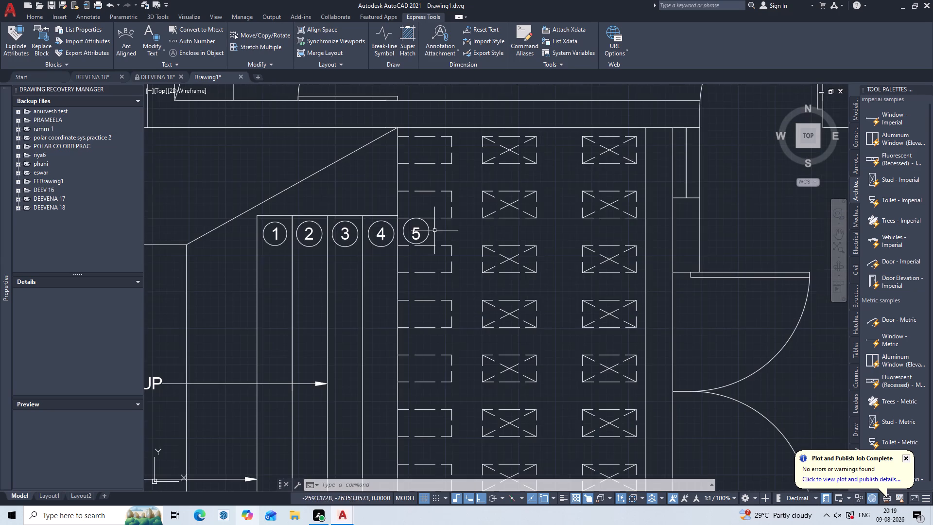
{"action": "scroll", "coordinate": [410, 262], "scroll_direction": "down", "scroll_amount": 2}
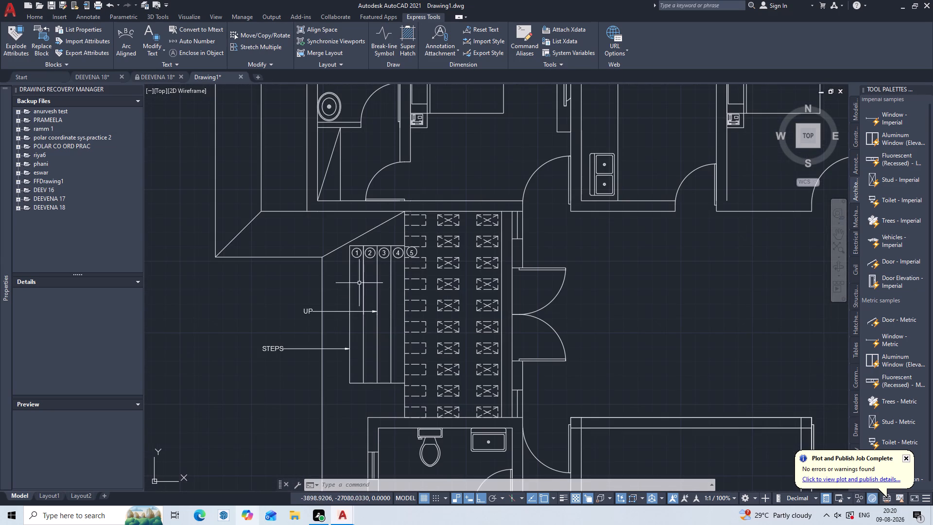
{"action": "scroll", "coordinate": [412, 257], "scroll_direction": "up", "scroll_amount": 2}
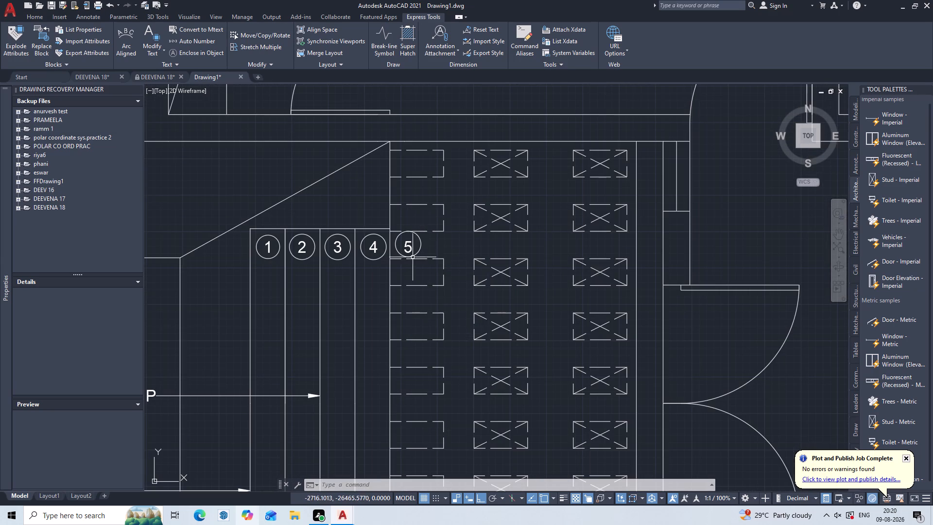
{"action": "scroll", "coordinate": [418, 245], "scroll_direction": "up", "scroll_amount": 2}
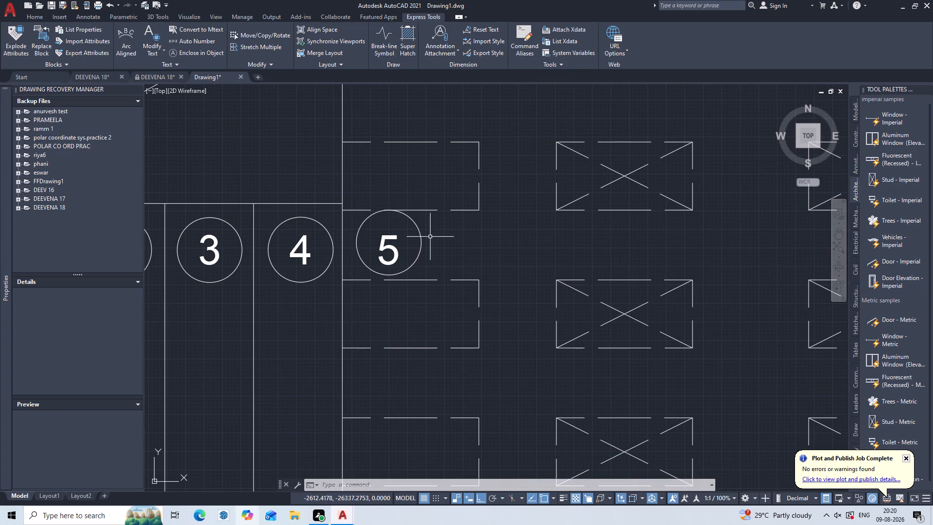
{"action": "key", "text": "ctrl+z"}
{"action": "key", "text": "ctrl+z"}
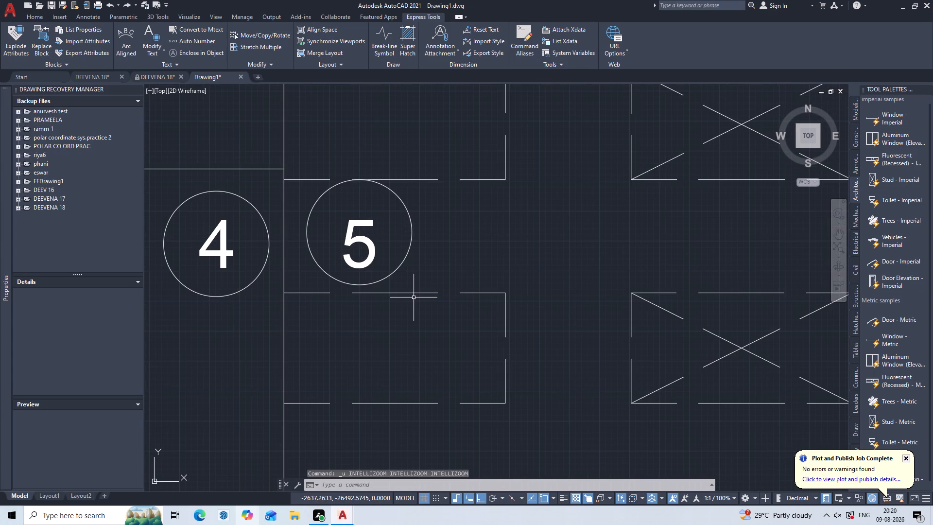
Undo the upward move of the circle around the number 5.
{"action": "key", "text": "ctrl+z"}
Set the radius of all five circles around the step numbers 1 to 5 to 97.
{"action": "scroll", "coordinate": [347, 308], "scroll_direction": "down", "scroll_amount": 4}
{"action": "middle_click_drag", "start_coordinate": [341, 346], "coordinate": [455, 249]}
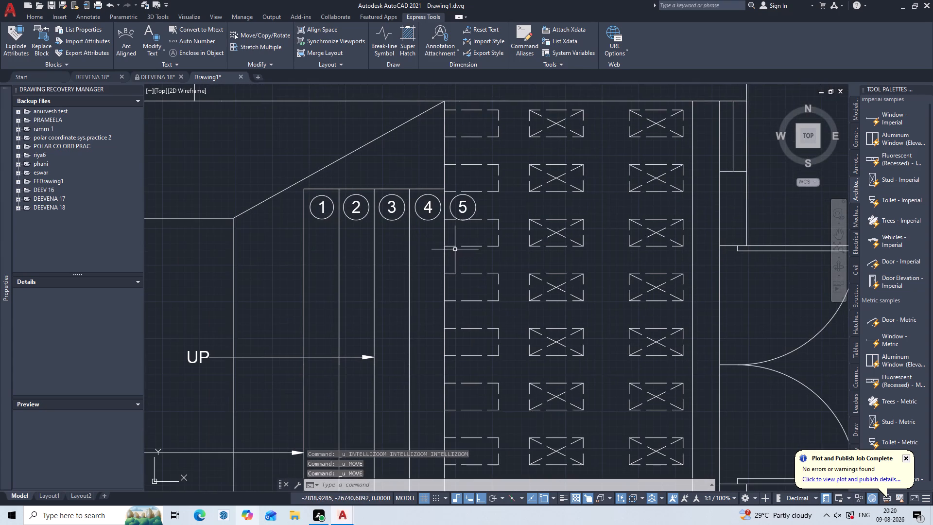
{"action": "scroll", "coordinate": [380, 292], "scroll_direction": "down", "scroll_amount": 1}
{"action": "middle_click_drag", "start_coordinate": [377, 314], "coordinate": [378, 219]}
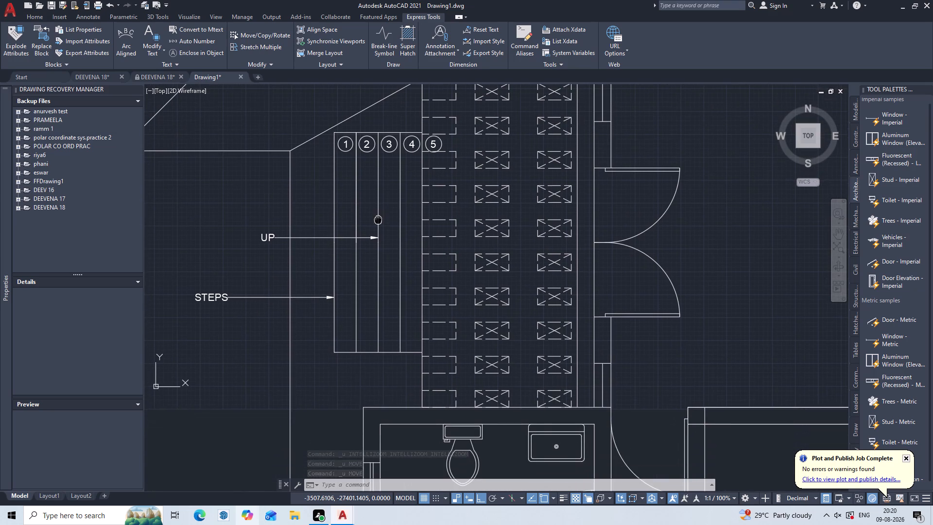
{"action": "scroll", "coordinate": [412, 272], "scroll_direction": "up", "scroll_amount": 1}
{"action": "scroll", "coordinate": [413, 272], "scroll_direction": "down", "scroll_amount": 1}
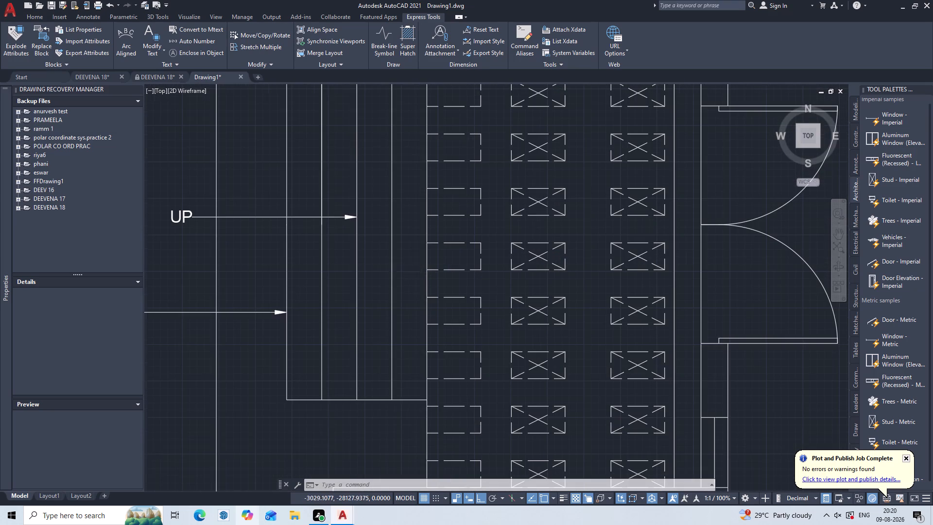
{"action": "scroll", "coordinate": [426, 153], "scroll_direction": "up", "scroll_amount": 1}
{"action": "middle_click_drag", "start_coordinate": [426, 153], "coordinate": [419, 201]}
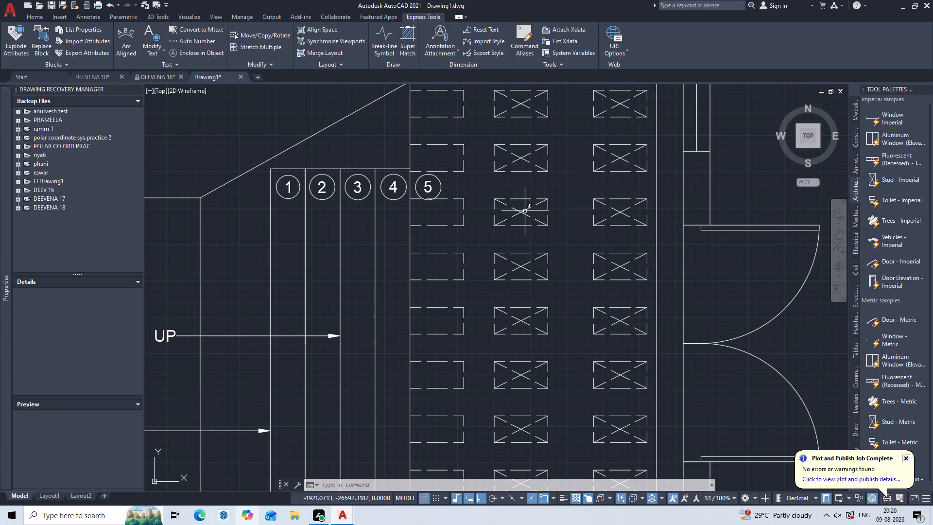
{"action": "scroll", "coordinate": [401, 207], "scroll_direction": "down", "scroll_amount": 2}
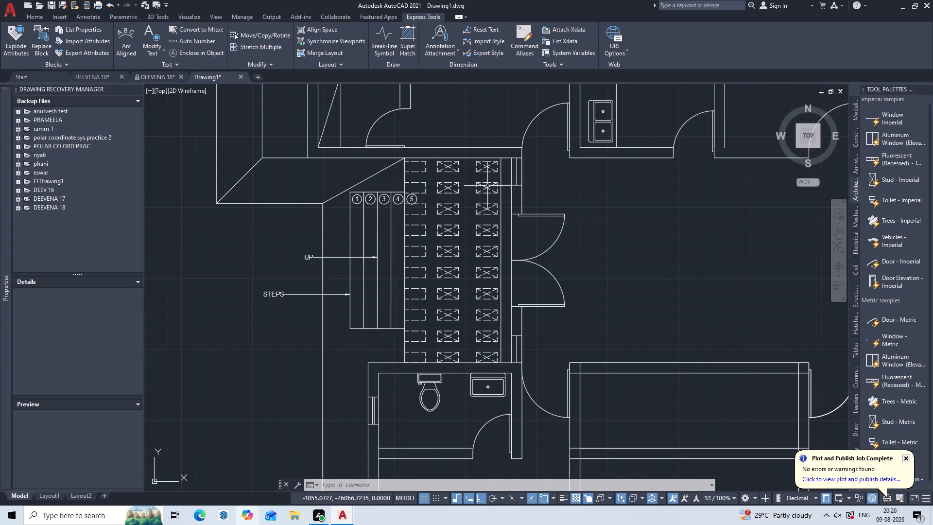
{"action": "scroll", "coordinate": [407, 206], "scroll_direction": "up", "scroll_amount": 2}
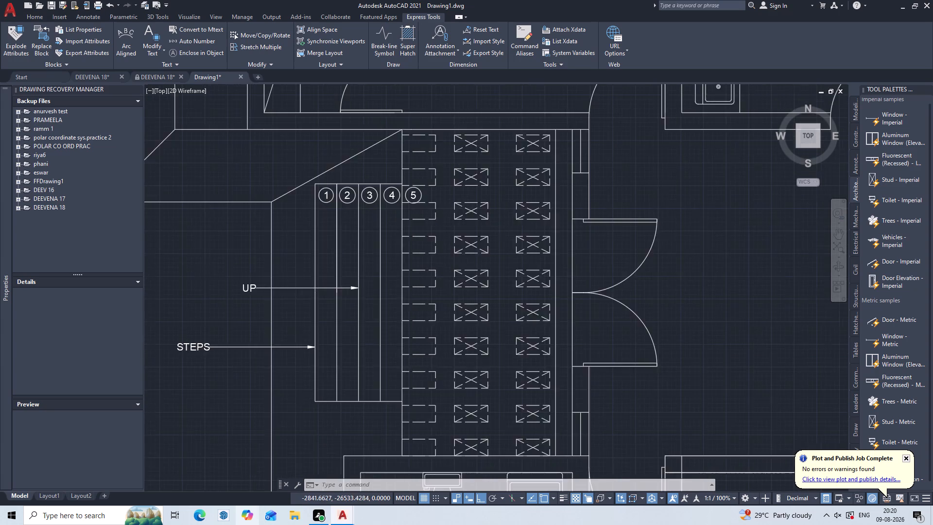
{"action": "double_click", "coordinate": [428, 192]}
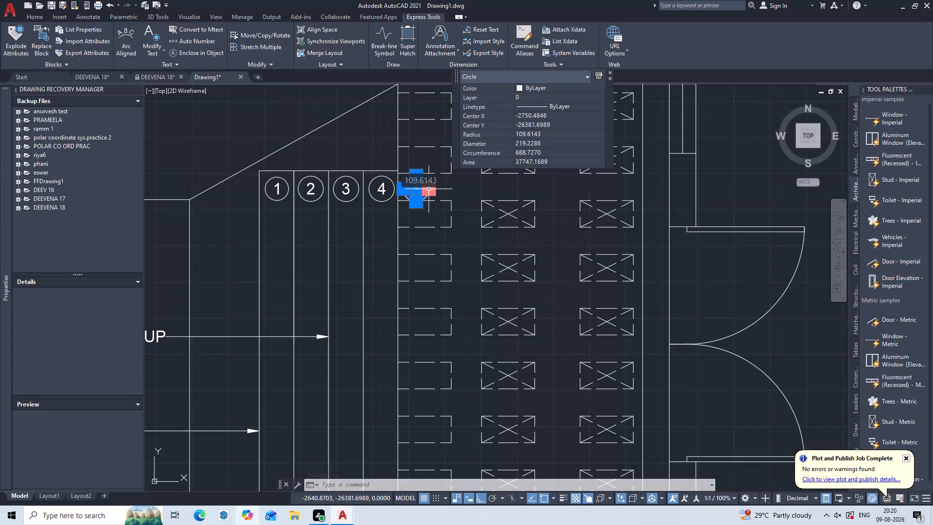
{"action": "double_click", "coordinate": [385, 201]}
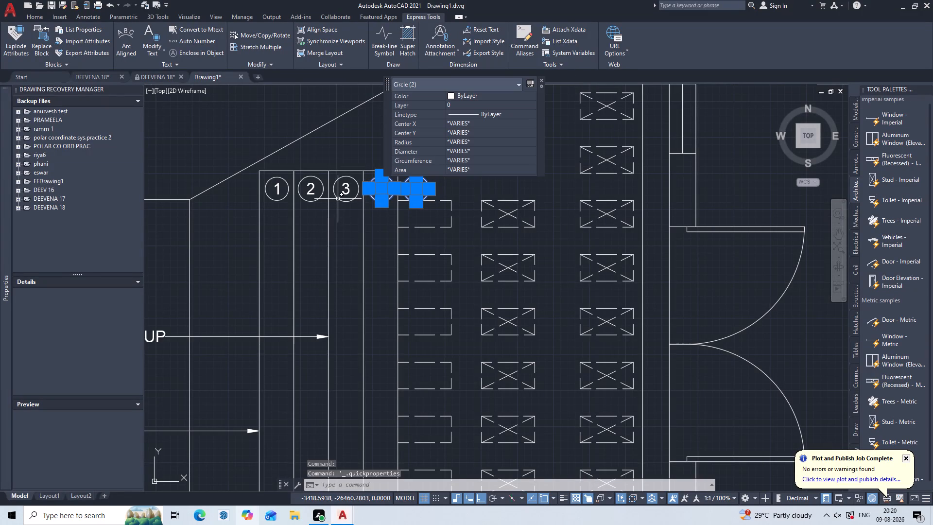
{"action": "double_click", "coordinate": [338, 199]}
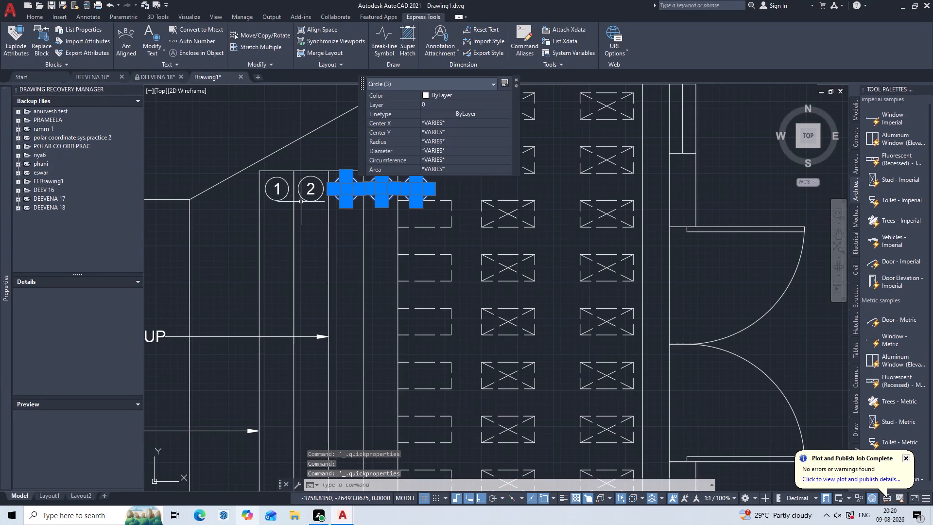
{"action": "left_click", "coordinate": [309, 202]}
{"action": "double_click", "coordinate": [279, 199]}
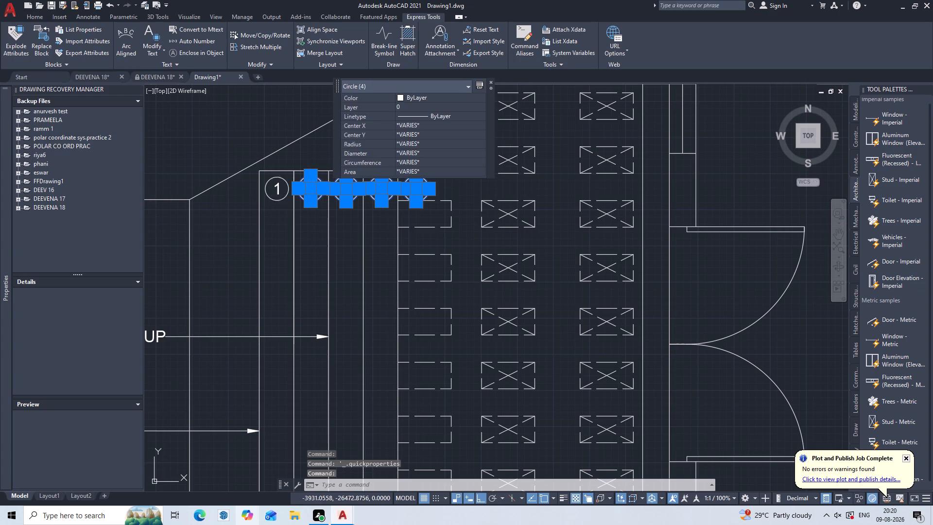
{"action": "left_click", "coordinate": [411, 144]}
{"action": "key", "text": "BackSpace"}
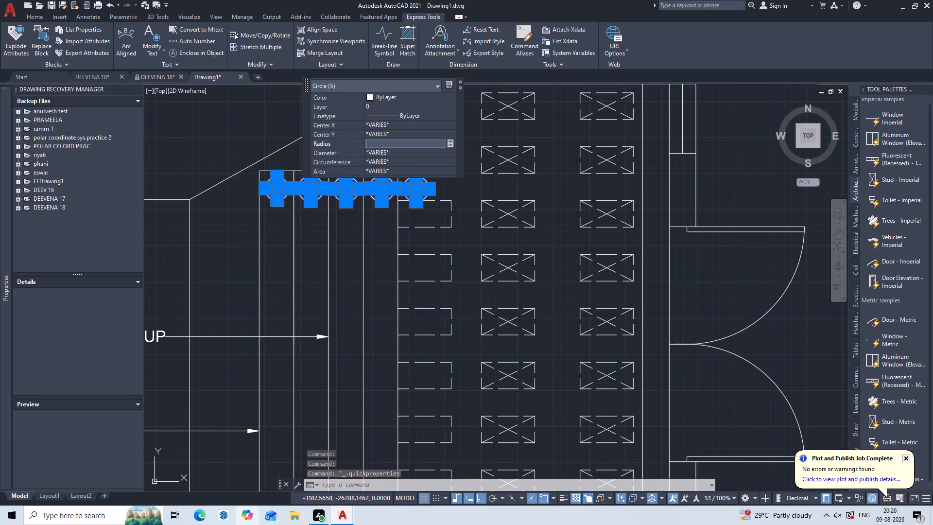
{"action": "key", "text": "9"}
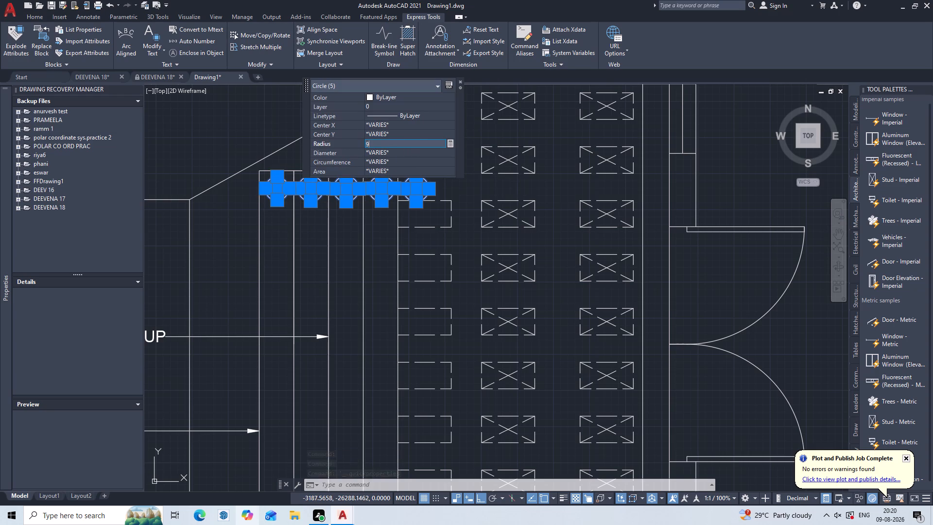
{"action": "key", "text": "7"}
{"action": "key", "text": "Return"}
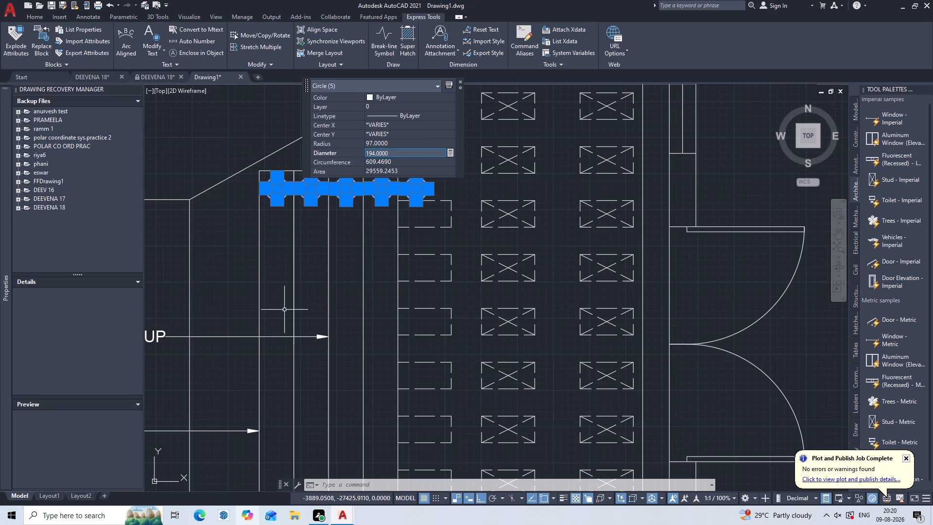
{"action": "key", "text": "Escape"}
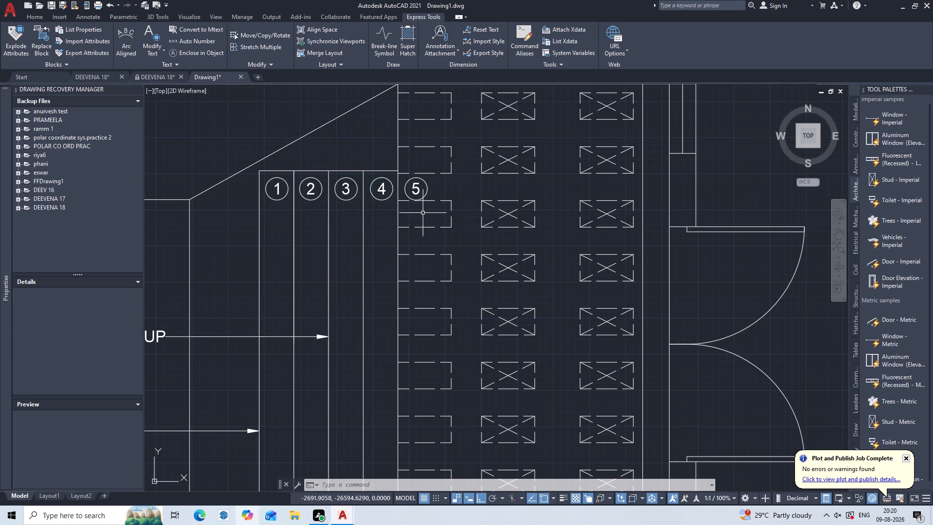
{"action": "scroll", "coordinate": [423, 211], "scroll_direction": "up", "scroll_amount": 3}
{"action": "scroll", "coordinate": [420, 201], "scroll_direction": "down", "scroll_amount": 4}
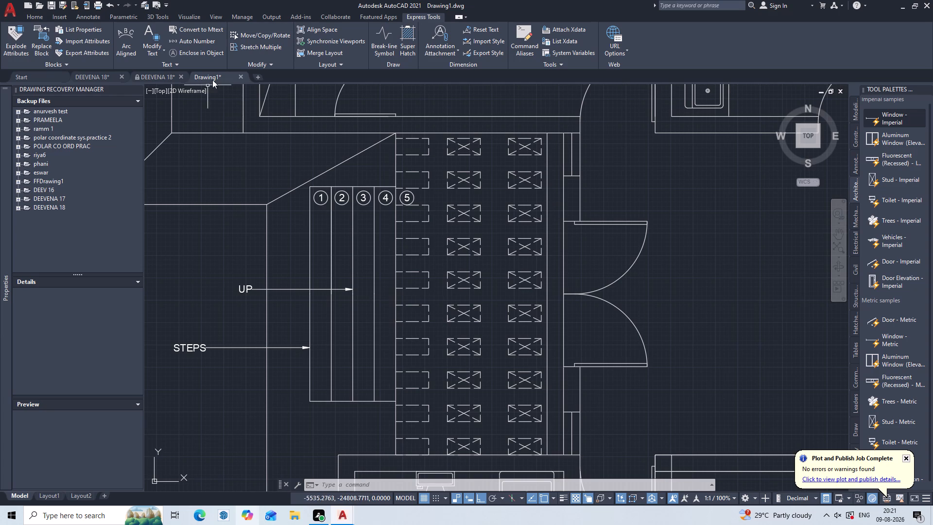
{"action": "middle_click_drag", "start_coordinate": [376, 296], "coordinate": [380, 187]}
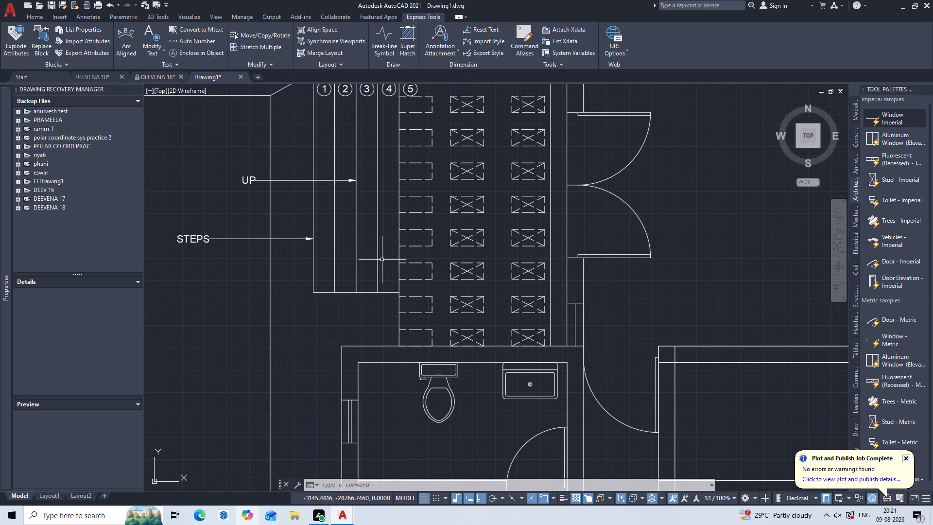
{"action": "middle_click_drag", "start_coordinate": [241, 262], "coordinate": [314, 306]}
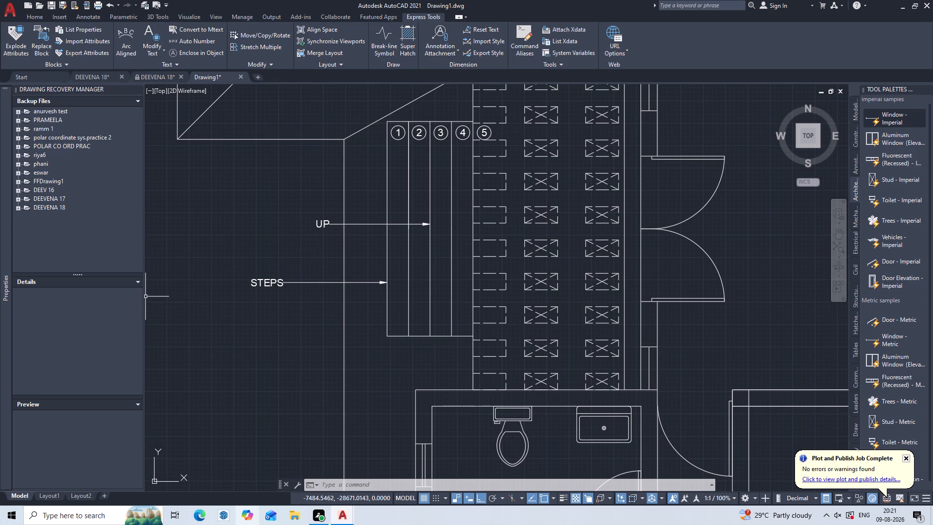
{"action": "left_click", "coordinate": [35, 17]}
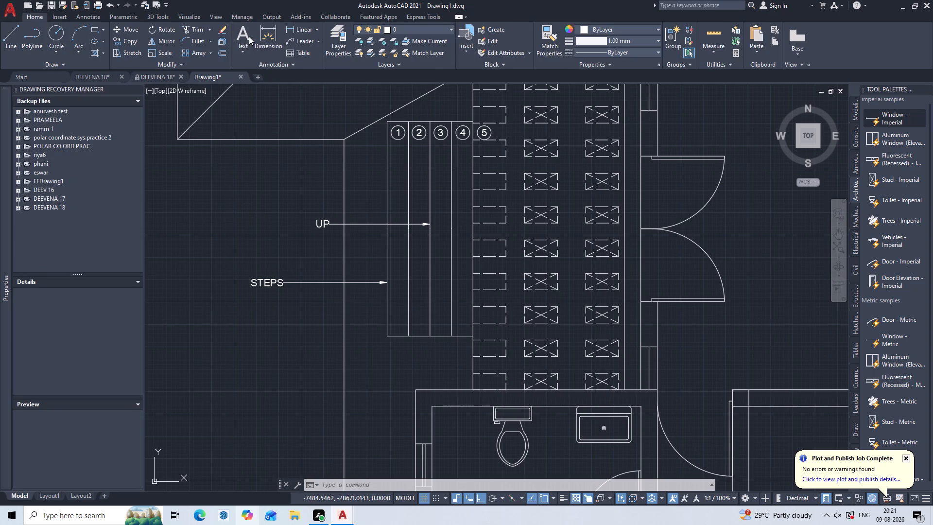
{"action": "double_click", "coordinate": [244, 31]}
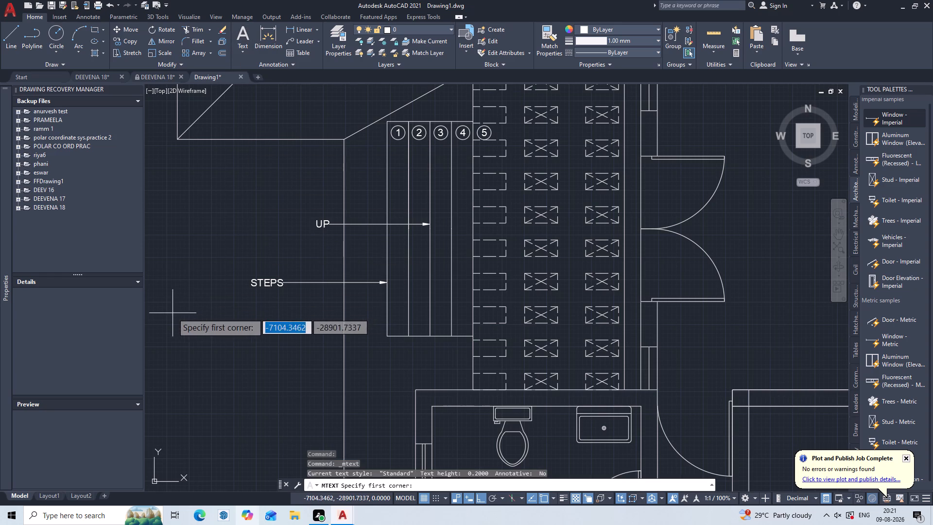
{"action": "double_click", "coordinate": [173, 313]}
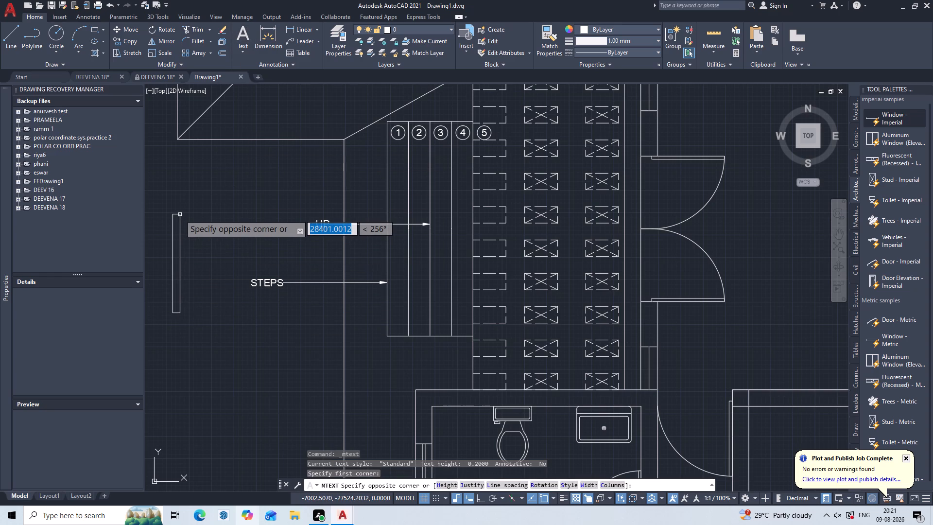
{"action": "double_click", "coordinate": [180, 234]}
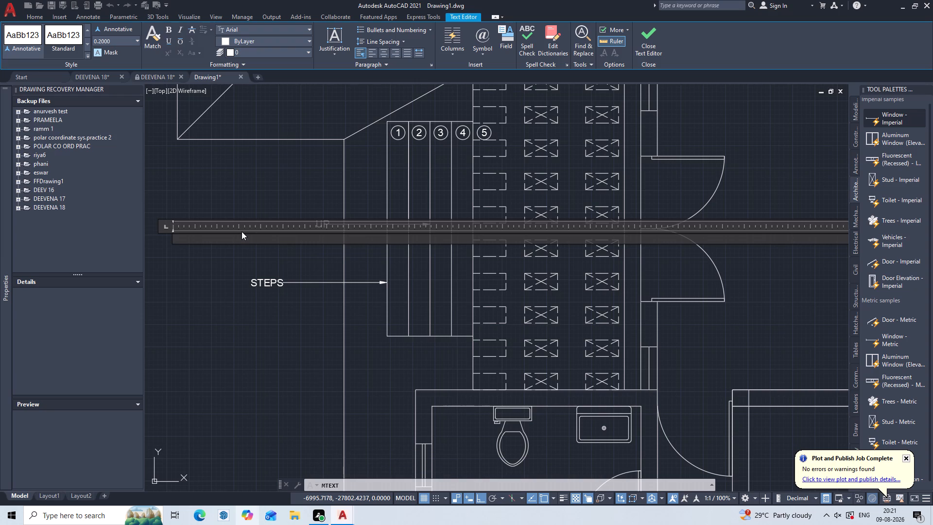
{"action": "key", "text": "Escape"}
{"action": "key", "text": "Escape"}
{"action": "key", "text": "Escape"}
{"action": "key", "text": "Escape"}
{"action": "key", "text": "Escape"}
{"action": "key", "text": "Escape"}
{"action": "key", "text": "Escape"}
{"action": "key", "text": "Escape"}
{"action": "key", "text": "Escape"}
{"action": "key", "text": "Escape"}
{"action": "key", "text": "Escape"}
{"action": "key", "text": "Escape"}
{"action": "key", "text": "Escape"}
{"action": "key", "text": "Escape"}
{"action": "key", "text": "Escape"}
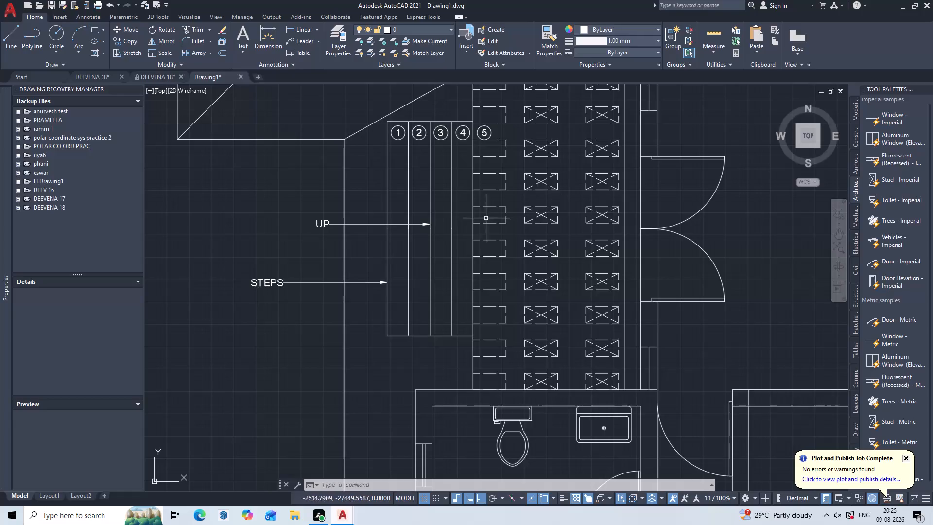
Examine how the circle around the number 5 sits against the dashed rectangle below it and within the overall plan.
{"action": "scroll", "coordinate": [490, 129], "scroll_direction": "up", "scroll_amount": 3}
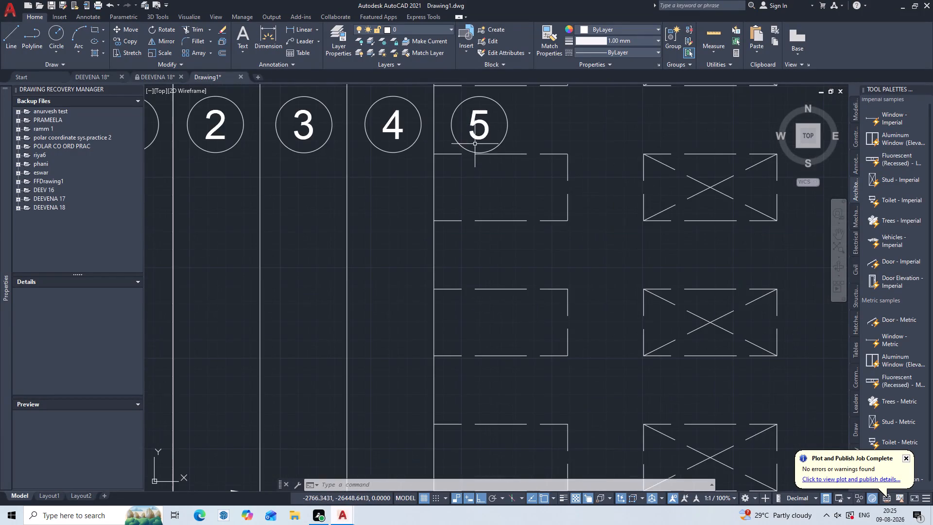
{"action": "scroll", "coordinate": [473, 151], "scroll_direction": "up", "scroll_amount": 3}
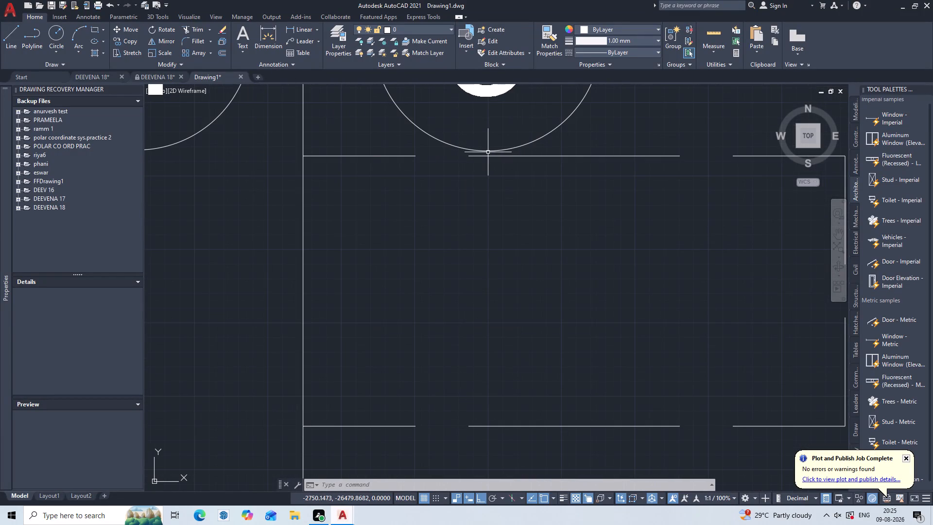
{"action": "scroll", "coordinate": [488, 152], "scroll_direction": "down", "scroll_amount": 6}
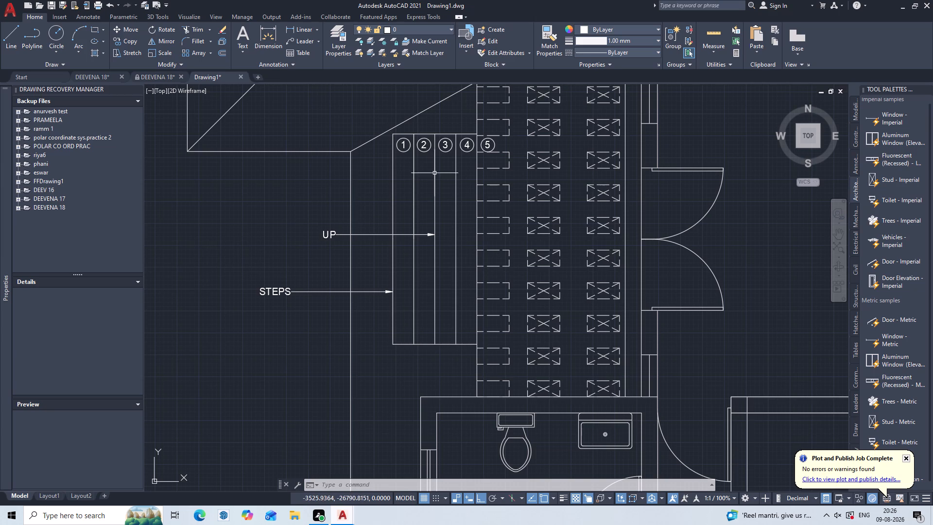
{"action": "scroll", "coordinate": [430, 164], "scroll_direction": "down", "scroll_amount": 2}
{"action": "middle_click_drag", "start_coordinate": [430, 163], "coordinate": [391, 179]}
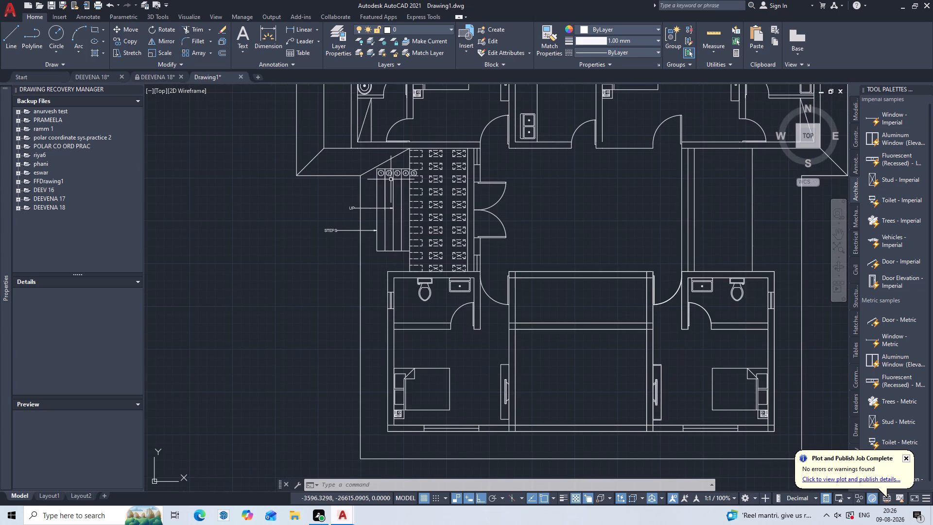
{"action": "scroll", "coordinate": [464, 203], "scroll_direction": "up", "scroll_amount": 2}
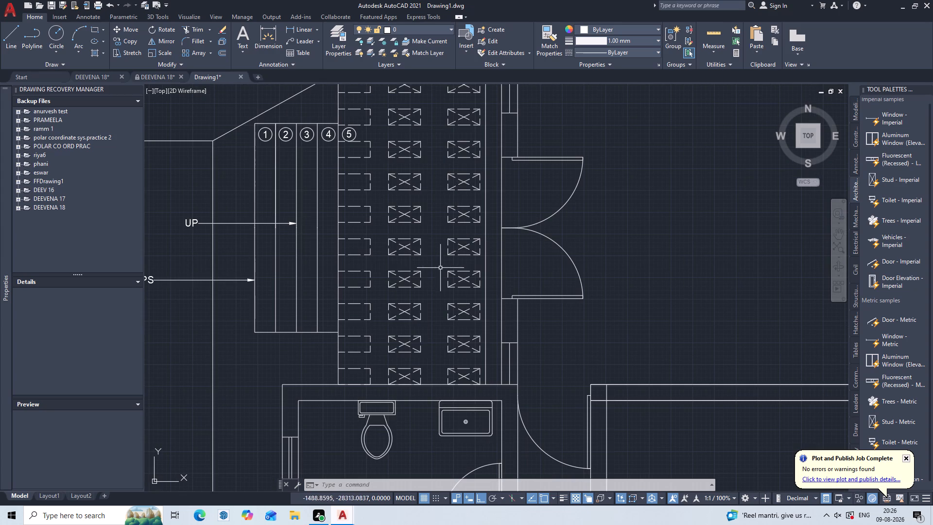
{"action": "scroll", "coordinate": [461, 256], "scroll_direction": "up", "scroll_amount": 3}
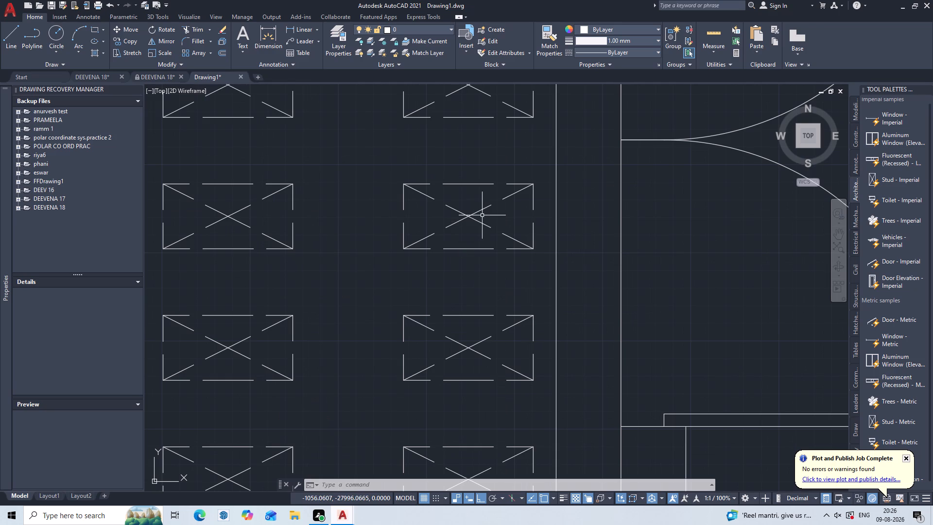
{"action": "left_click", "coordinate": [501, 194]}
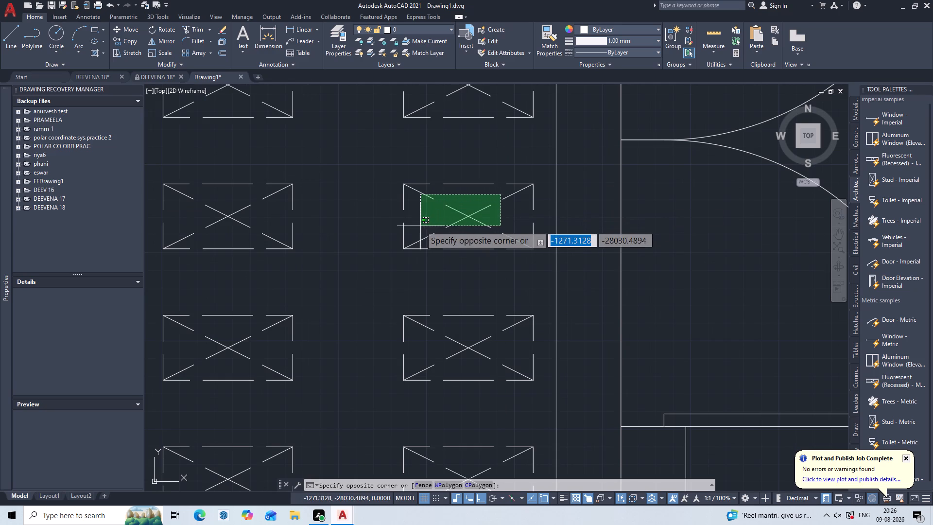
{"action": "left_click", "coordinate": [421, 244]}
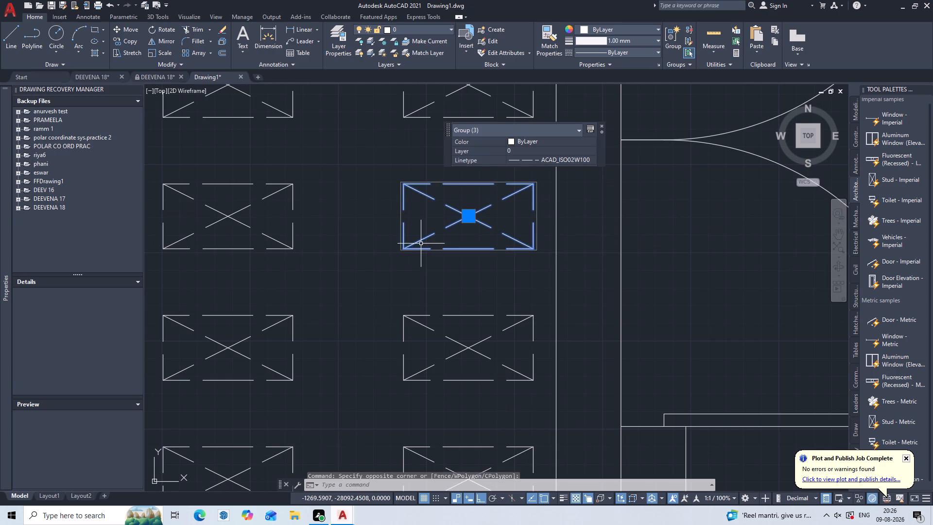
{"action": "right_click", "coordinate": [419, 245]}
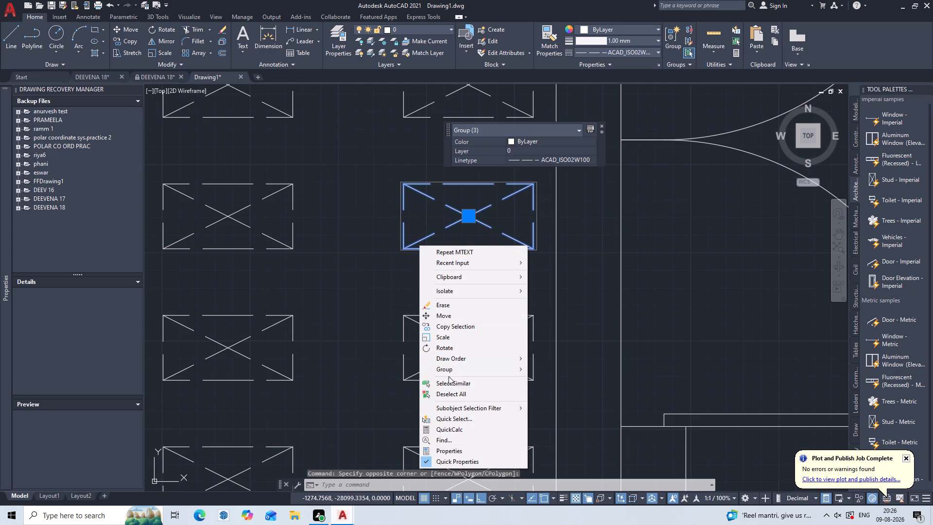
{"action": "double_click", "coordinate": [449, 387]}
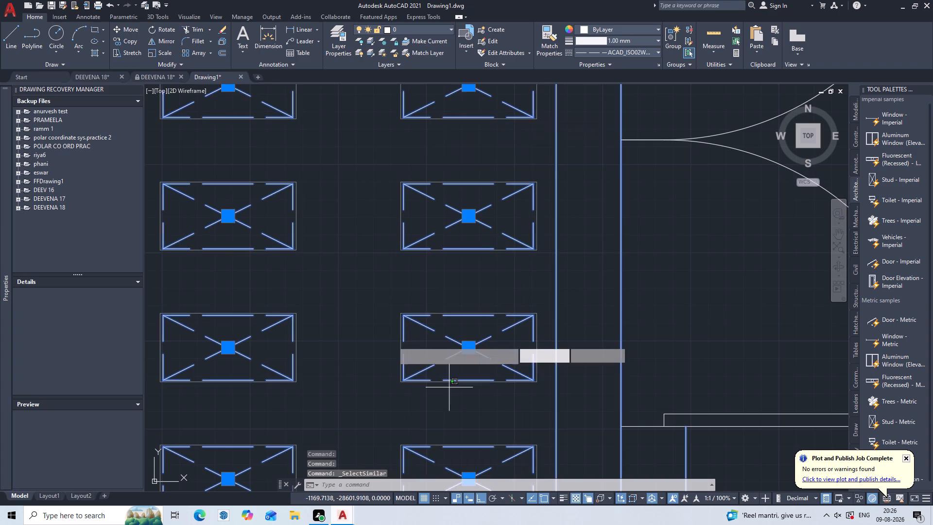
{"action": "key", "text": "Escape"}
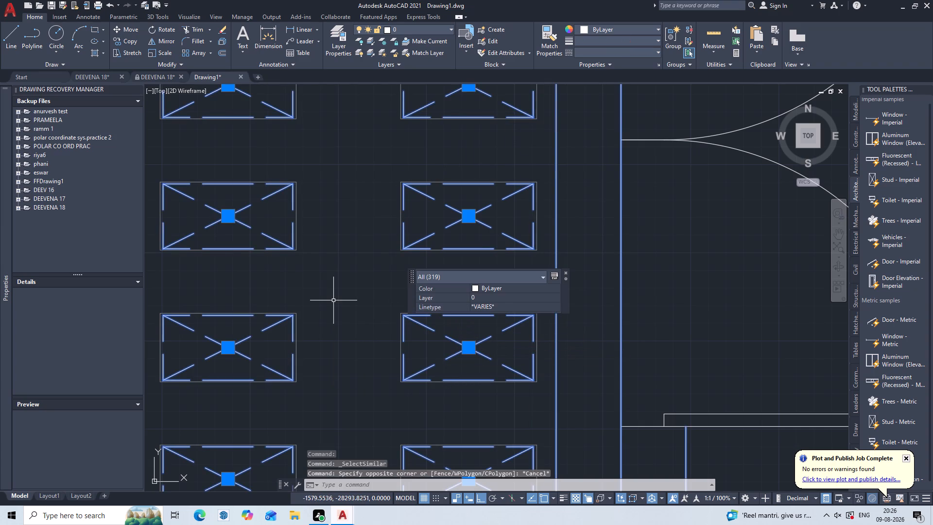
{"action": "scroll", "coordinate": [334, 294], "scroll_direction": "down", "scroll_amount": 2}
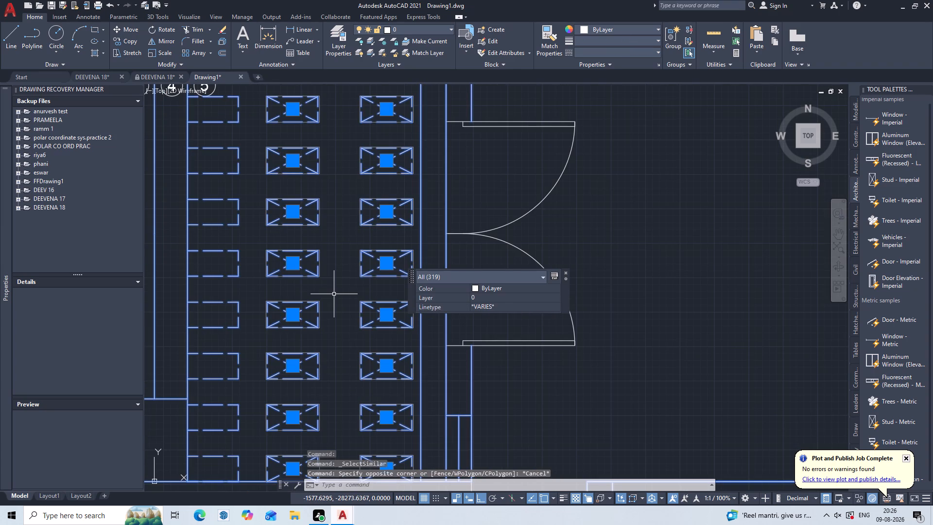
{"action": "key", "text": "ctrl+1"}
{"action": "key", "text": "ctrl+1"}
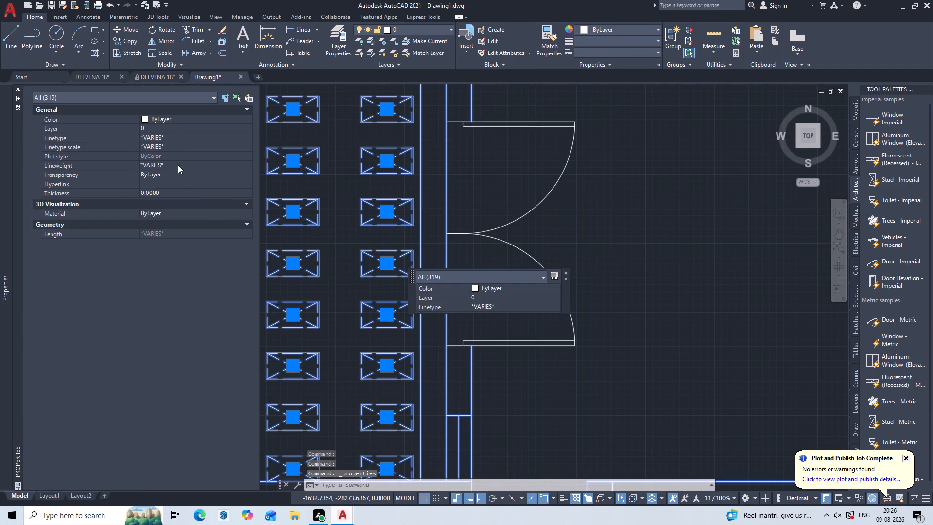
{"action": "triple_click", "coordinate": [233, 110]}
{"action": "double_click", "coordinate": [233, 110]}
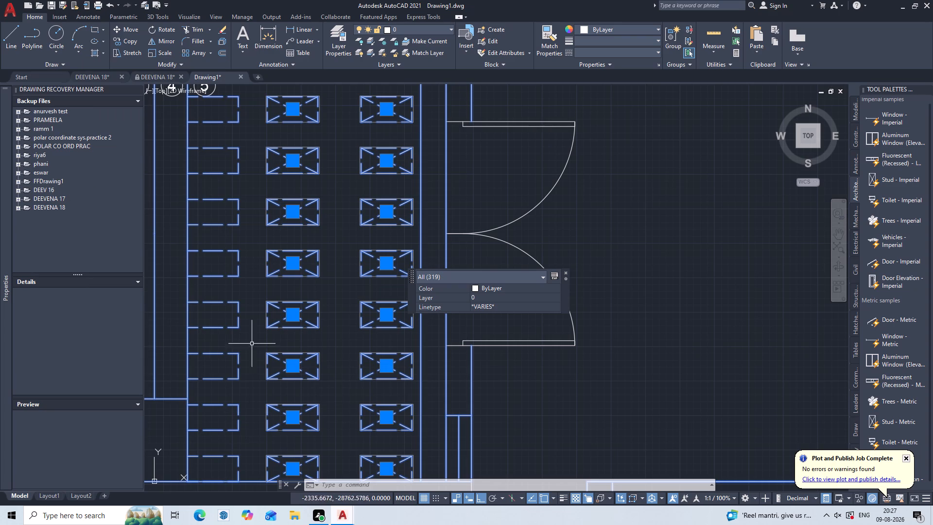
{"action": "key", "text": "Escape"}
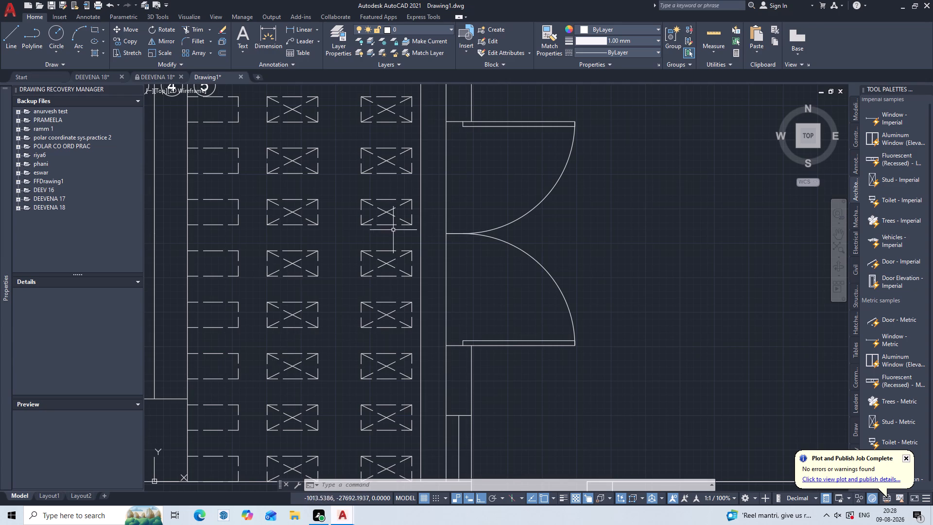
Examine the numbered steps with their UP and STEPS labels, the strip of crossed dashed rectangles and the wall beside its lower end.
{"action": "scroll", "coordinate": [390, 244], "scroll_direction": "down", "scroll_amount": 2}
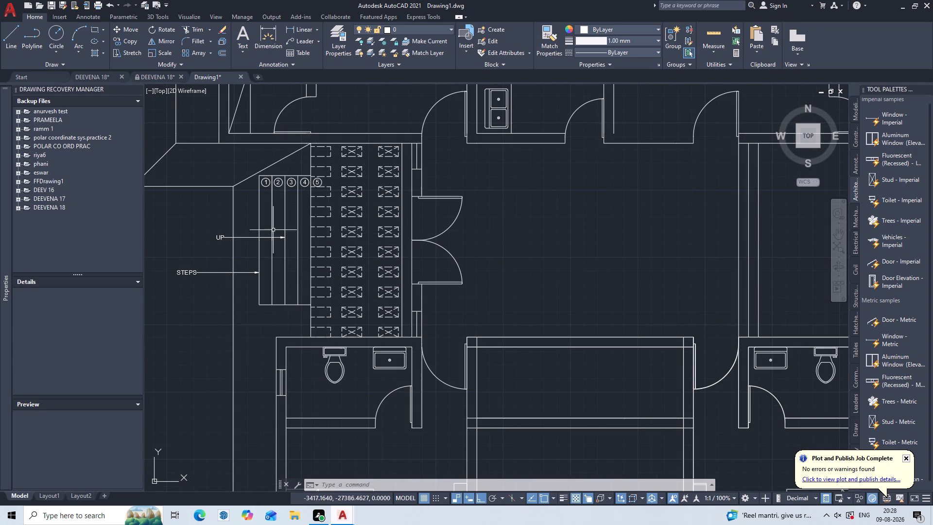
{"action": "scroll", "coordinate": [277, 219], "scroll_direction": "up", "scroll_amount": 2}
{"action": "middle_click_drag", "start_coordinate": [277, 219], "coordinate": [334, 312]}
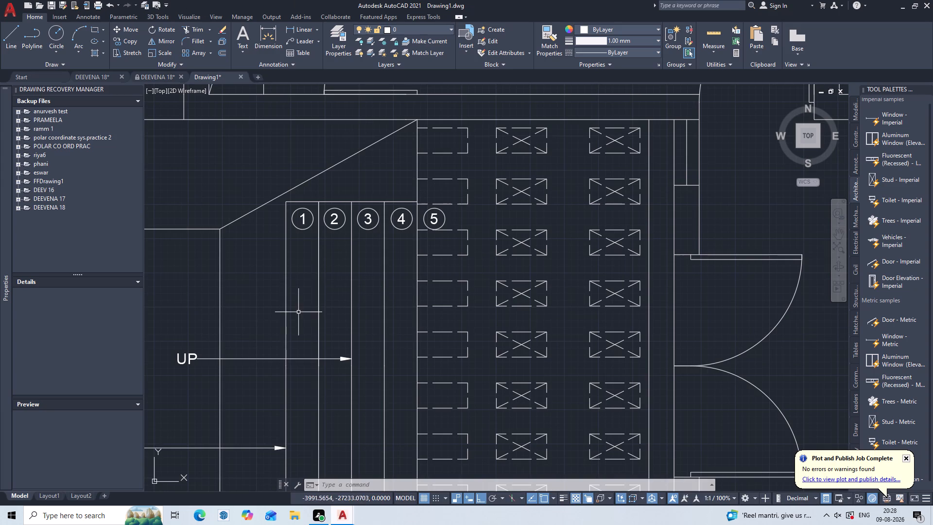
{"action": "scroll", "coordinate": [297, 315], "scroll_direction": "down", "scroll_amount": 1}
{"action": "middle_click_drag", "start_coordinate": [294, 318], "coordinate": [389, 260]}
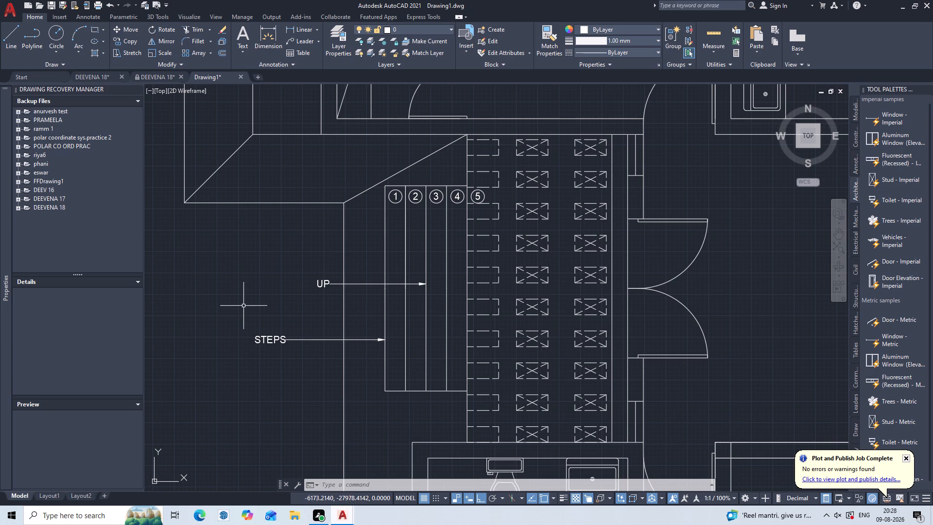
{"action": "scroll", "coordinate": [290, 278], "scroll_direction": "down", "scroll_amount": 1}
{"action": "middle_click_drag", "start_coordinate": [291, 277], "coordinate": [221, 272]}
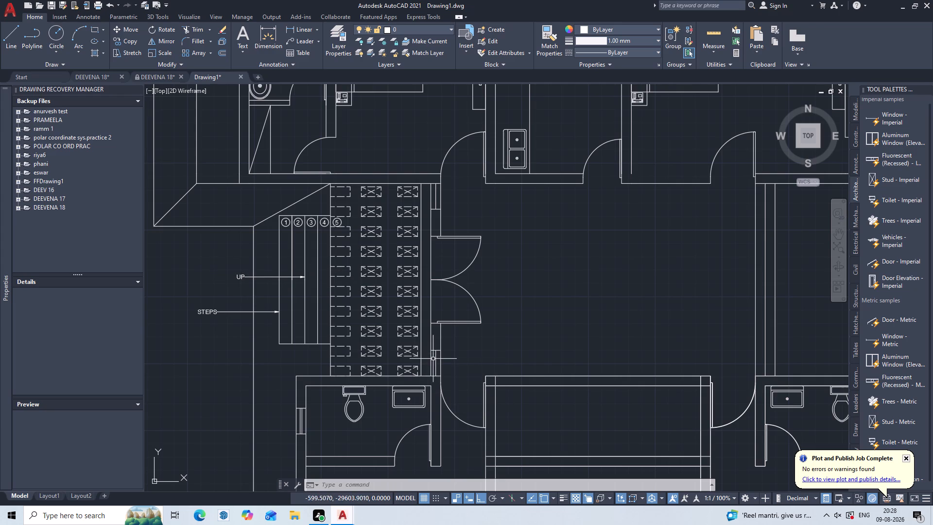
{"action": "scroll", "coordinate": [421, 374], "scroll_direction": "up", "scroll_amount": 3}
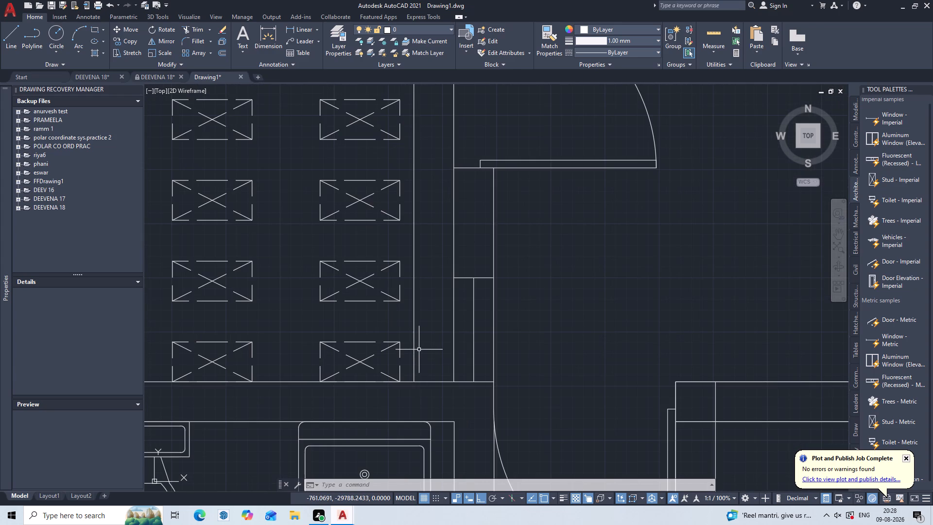
{"action": "key", "text": "Escape"}
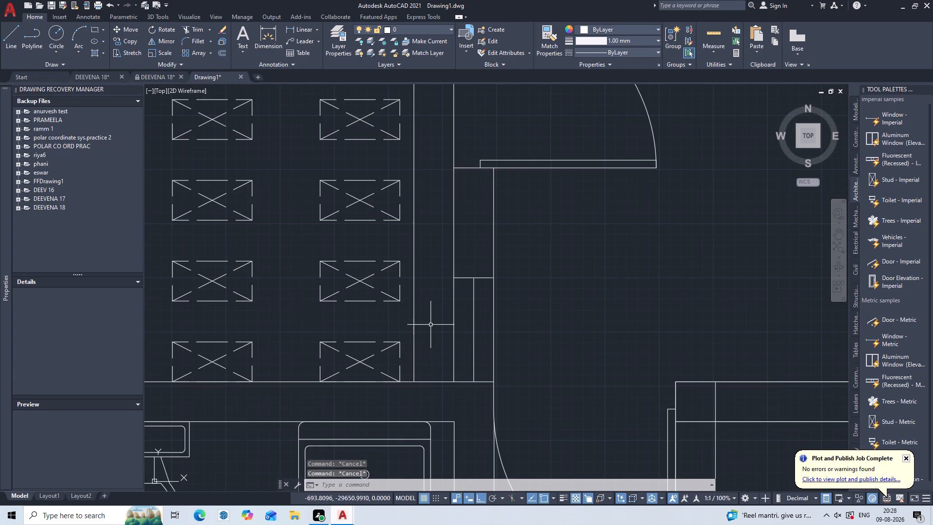
{"action": "key", "text": "Escape"}
{"action": "key", "text": "Escape"}
{"action": "key", "text": "Escape"}
{"action": "key", "text": "Escape"}
{"action": "key", "text": "Escape"}
{"action": "key", "text": "Escape"}
{"action": "key", "text": "Escape"}
{"action": "key", "text": "Escape"}
{"action": "key", "text": "Escape"}
{"action": "key", "text": "Escape"}
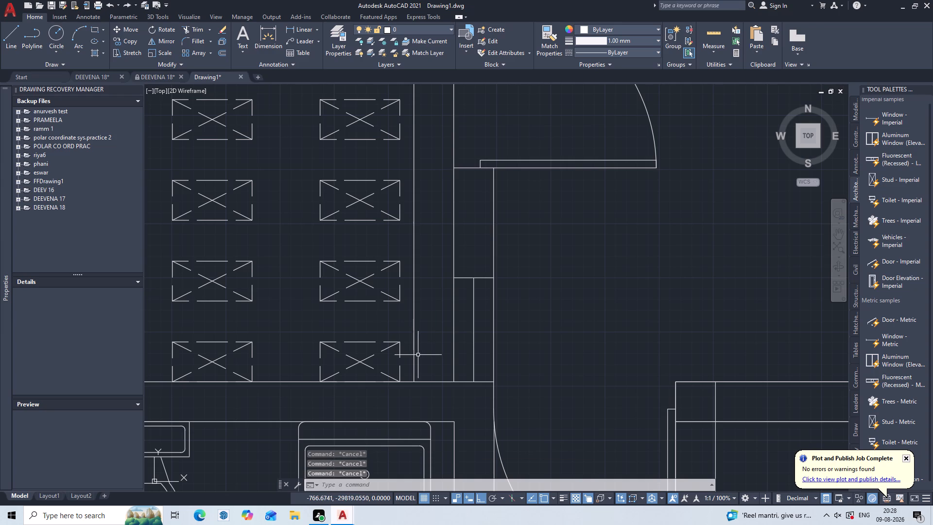
Add the multiline text note "( COVERED BY OPEN PERGOLA )" in the empty area outside the plan, below the STEPS label.
{"action": "scroll", "coordinate": [421, 314], "scroll_direction": "down", "scroll_amount": 2}
{"action": "middle_click_drag", "start_coordinate": [419, 315], "coordinate": [425, 400]}
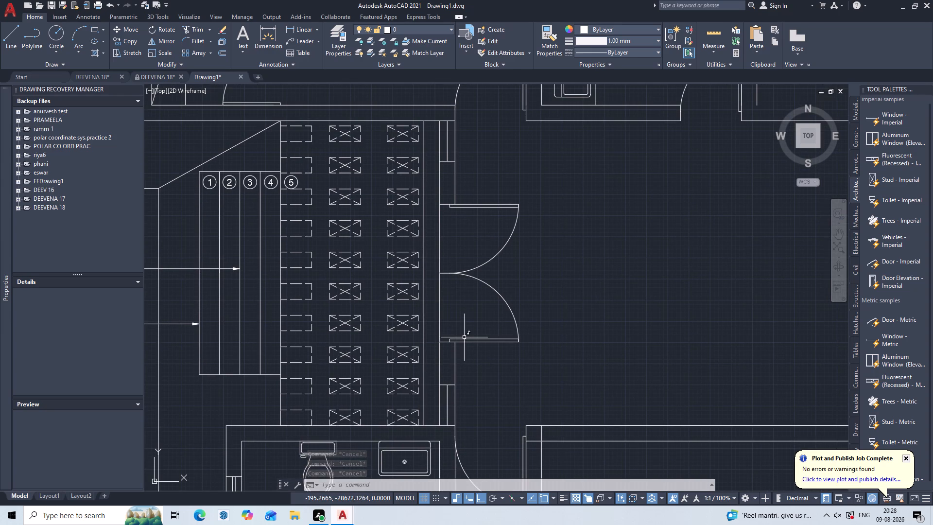
{"action": "key", "text": "t"}
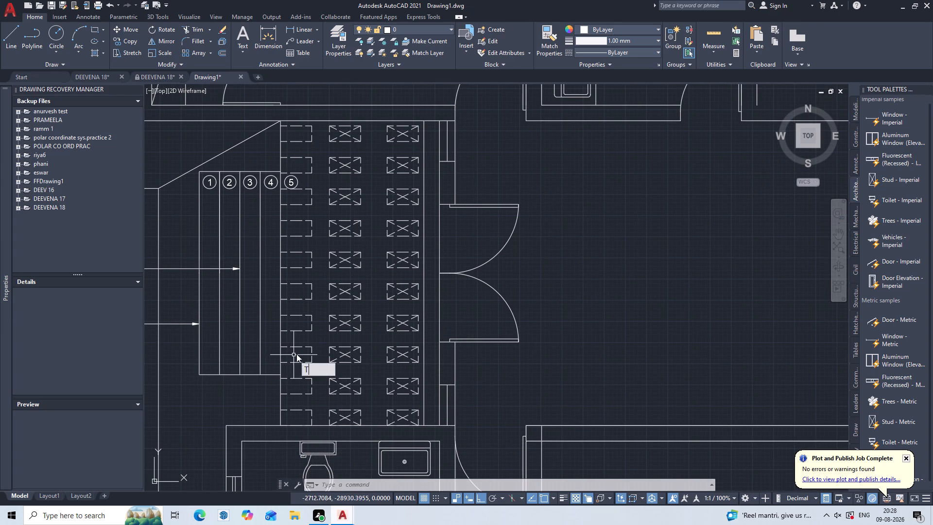
{"action": "key", "text": "Return"}
{"action": "scroll", "coordinate": [249, 318], "scroll_direction": "down", "scroll_amount": 2}
{"action": "middle_click_drag", "start_coordinate": [249, 318], "coordinate": [477, 257]}
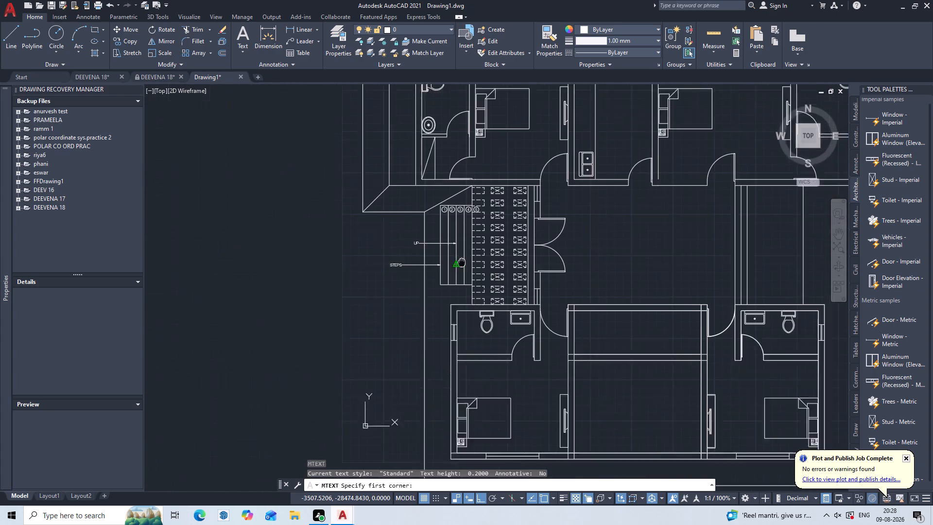
{"action": "middle_click_drag", "start_coordinate": [477, 257], "coordinate": [495, 249]}
{"action": "double_click", "coordinate": [311, 341]}
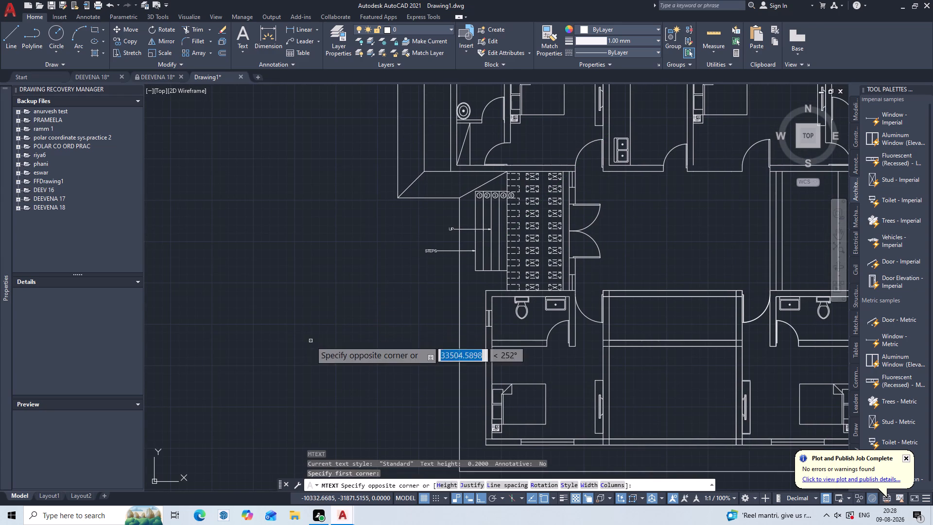
{"action": "double_click", "coordinate": [371, 329]}
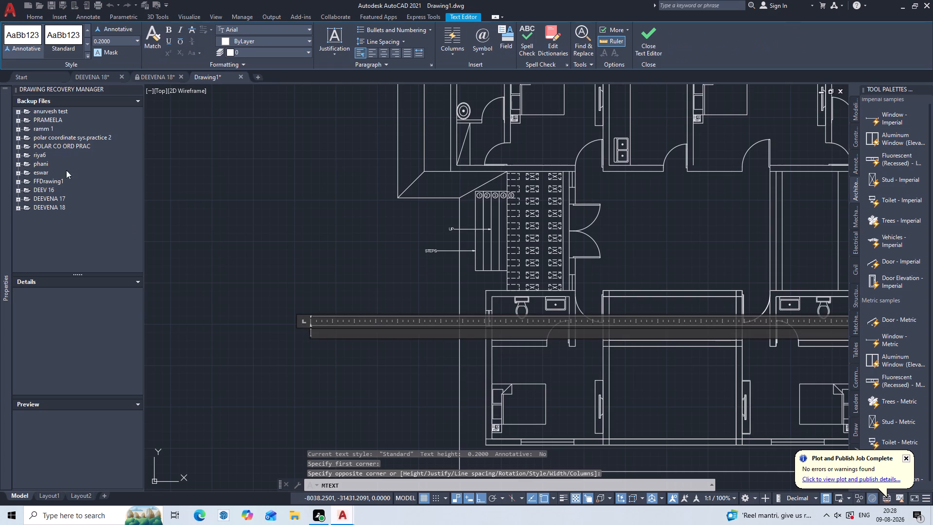
{"action": "left_click", "coordinate": [31, 15]}
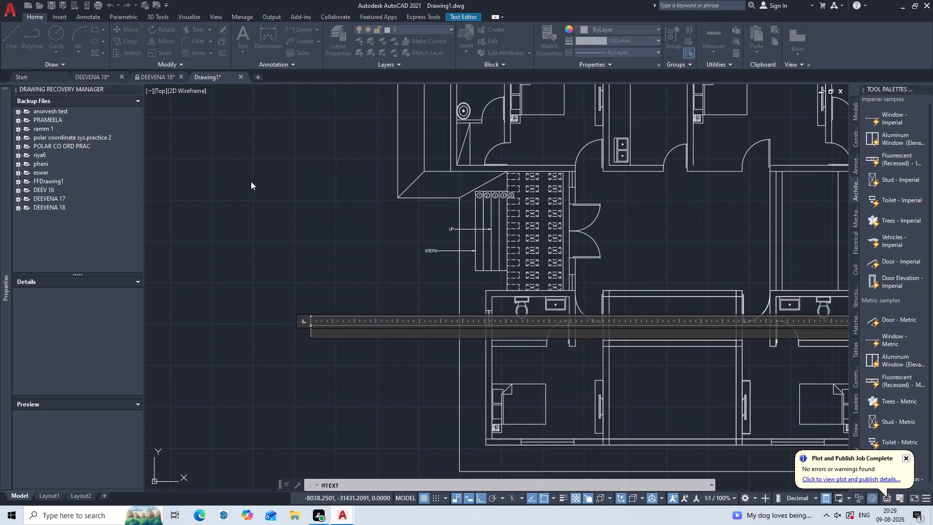
{"action": "key", "text": "shift+parenleft"}
{"action": "key", "text": "space"}
{"action": "key", "text": "c"}
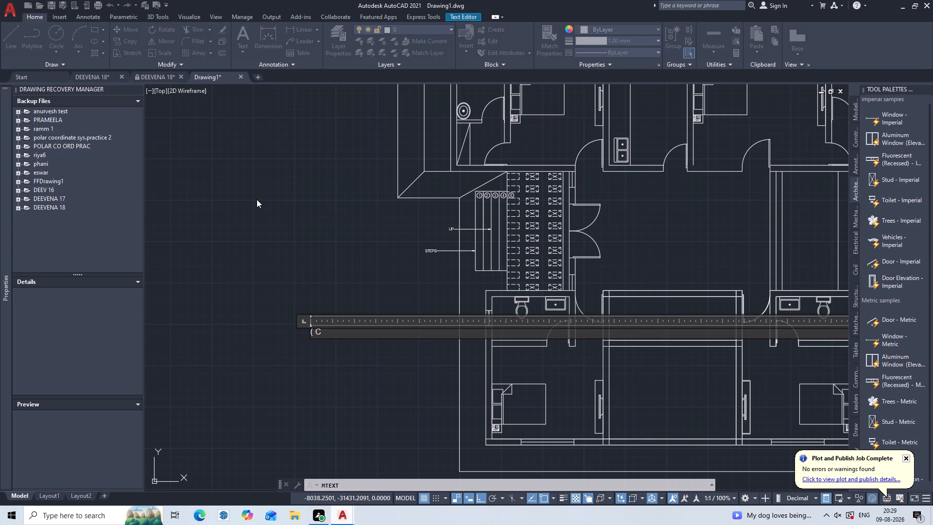
{"action": "type", "text": "OVERED BY"}
{"action": "key", "text": "space"}
{"action": "type", "text": "OPEN"}
{"action": "key", "text": "space"}
{"action": "key", "text": "p"}
{"action": "type", "text": "ER"}
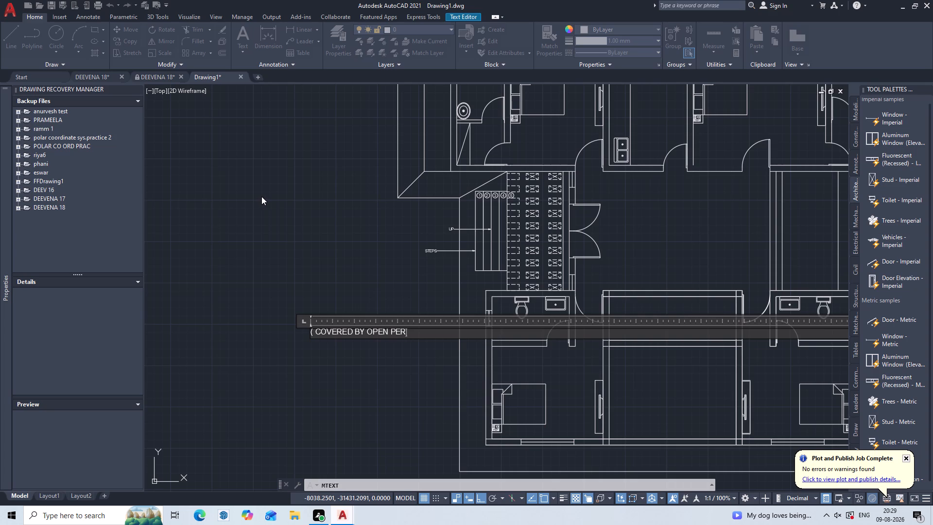
{"action": "type", "text": "GOLA"}
{"action": "key", "text": "space"}
{"action": "key", "text": "shift+parenright"}
{"action": "triple_click", "coordinate": [239, 236]}
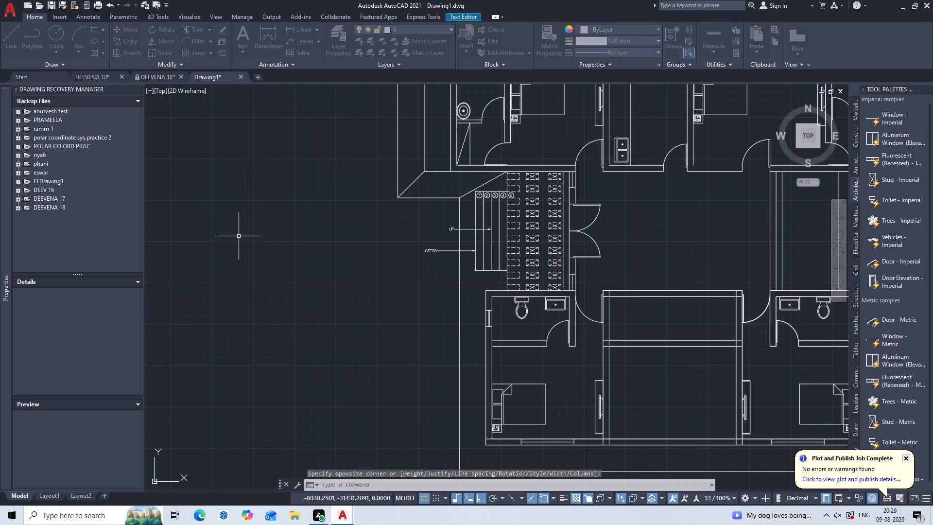
Set the text height of the "( COVERED BY OPEN PERGOLA )" note to 100.
{"action": "double_click", "coordinate": [415, 406]}
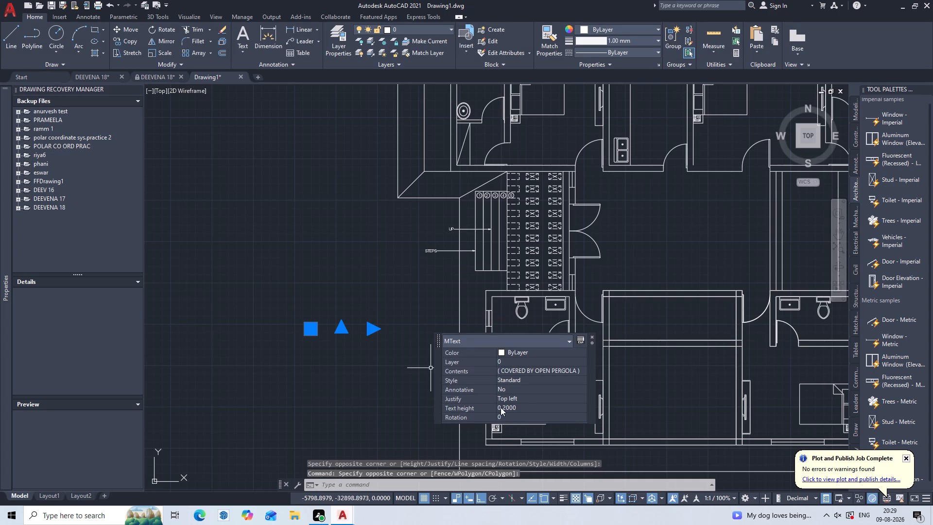
{"action": "left_click", "coordinate": [525, 410]}
{"action": "key", "text": "BackSpace"}
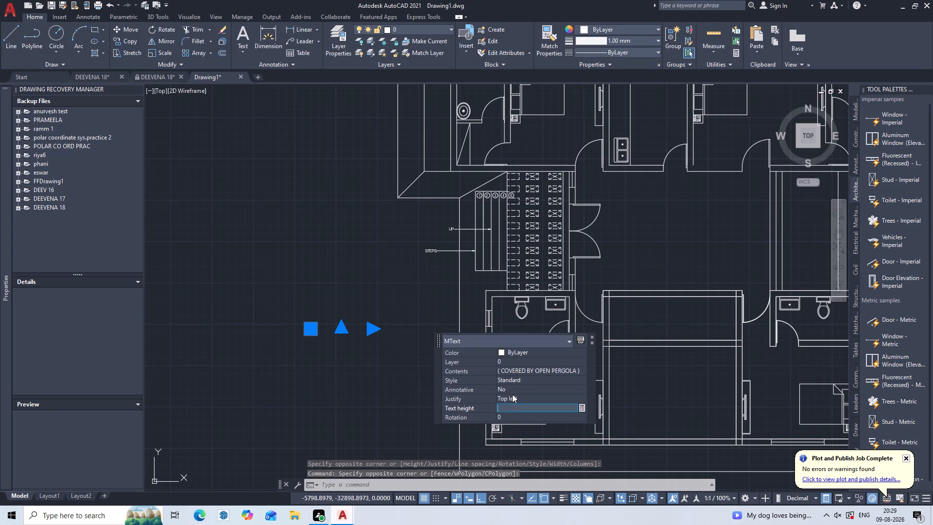
{"action": "key", "text": "1"}
{"action": "type", "text": "00"}
{"action": "key", "text": "Return"}
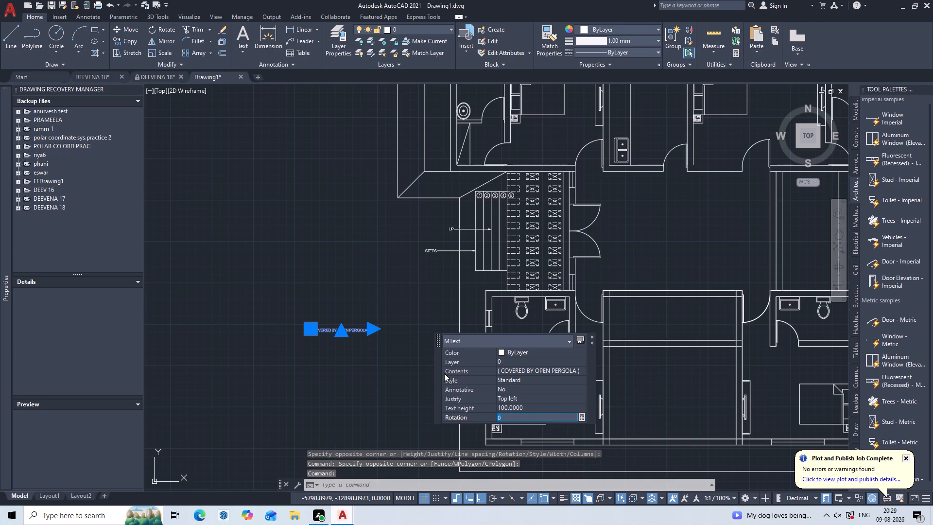
{"action": "double_click", "coordinate": [531, 409]}
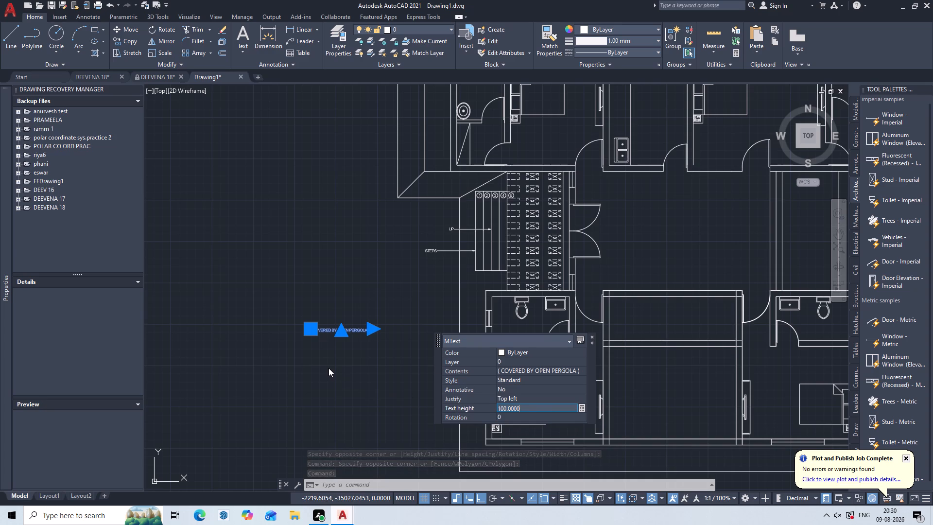
{"action": "key", "text": "Escape"}
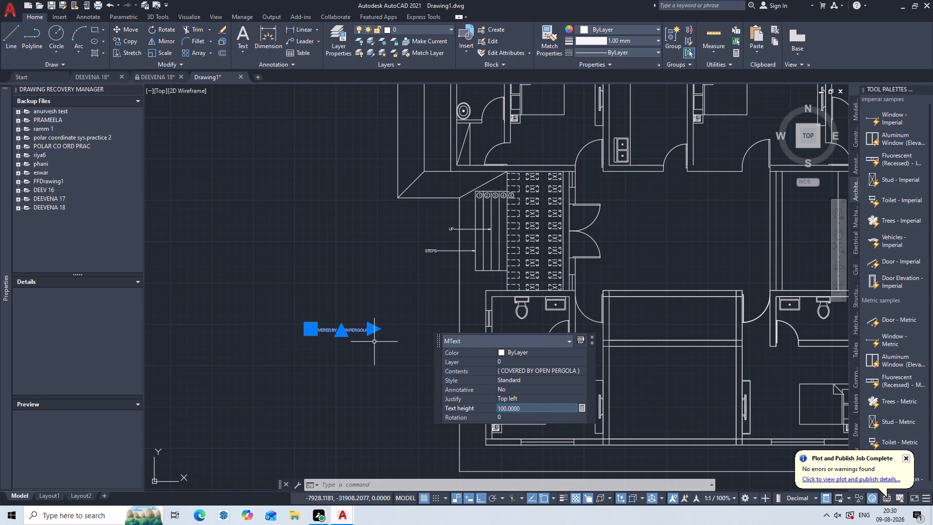
{"action": "triple_click", "coordinate": [372, 336]}
{"action": "left_click", "coordinate": [372, 336]}
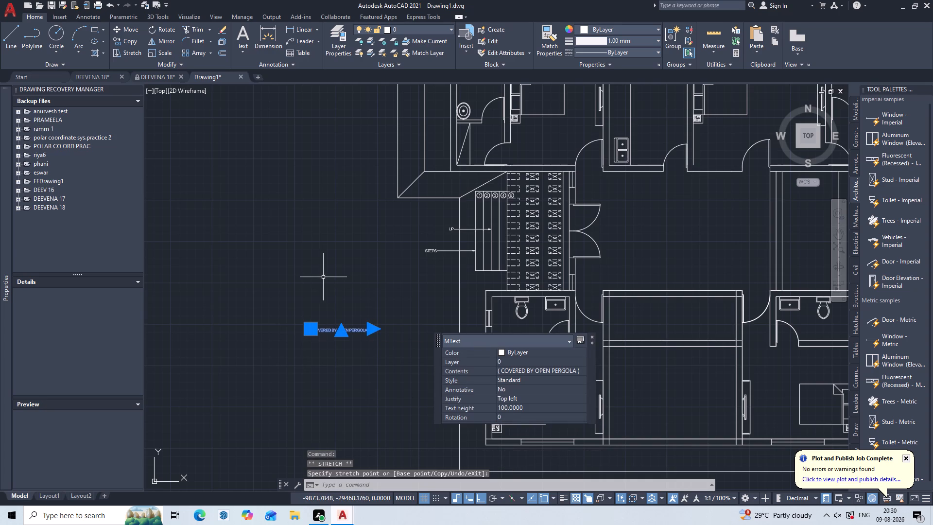
{"action": "key", "text": "Escape"}
Rotate the "( COVERED BY OPEN PERGOLA )" note 90° counterclockwise about its end so that it reads vertically upward.
{"action": "key", "text": "r"}
{"action": "key", "text": "o"}
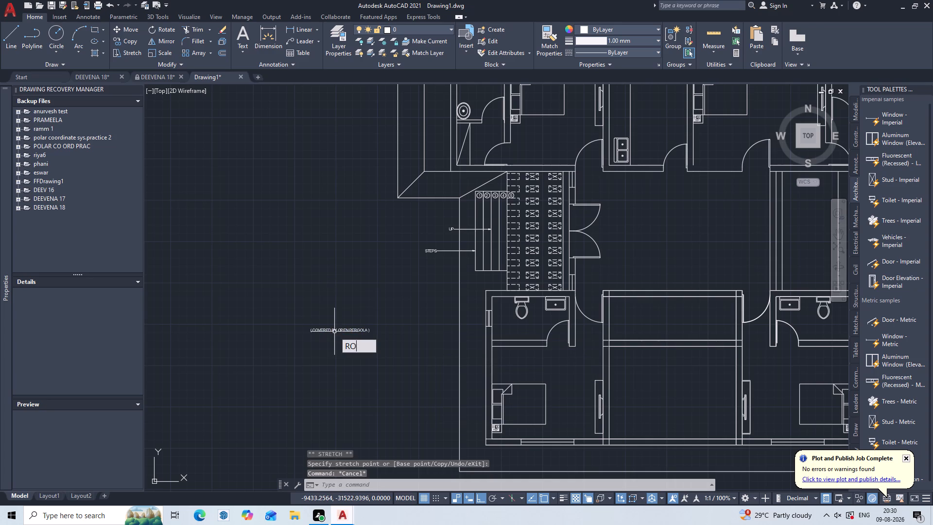
{"action": "key", "text": "Return"}
{"action": "left_click", "coordinate": [289, 320]}
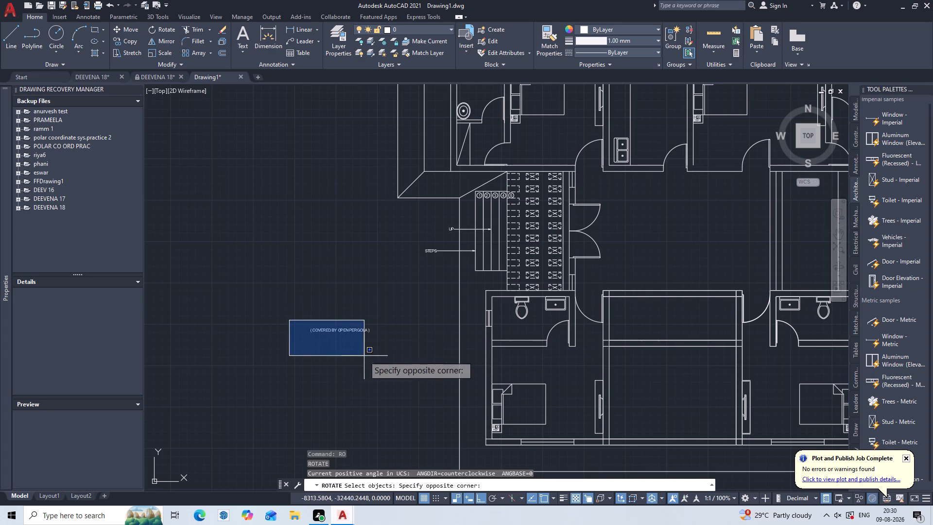
{"action": "triple_click", "coordinate": [418, 347]}
{"action": "left_click", "coordinate": [419, 345]}
{"action": "key", "text": "Return"}
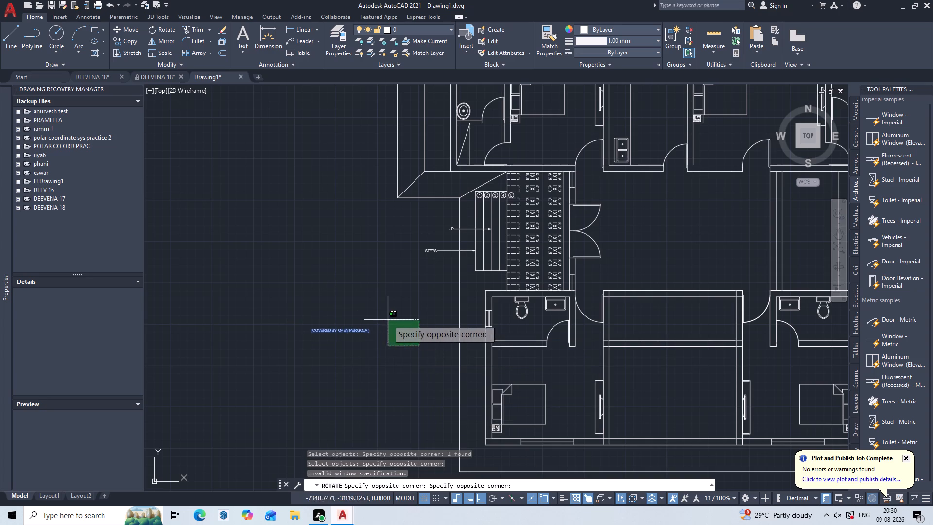
{"action": "key", "text": "Return"}
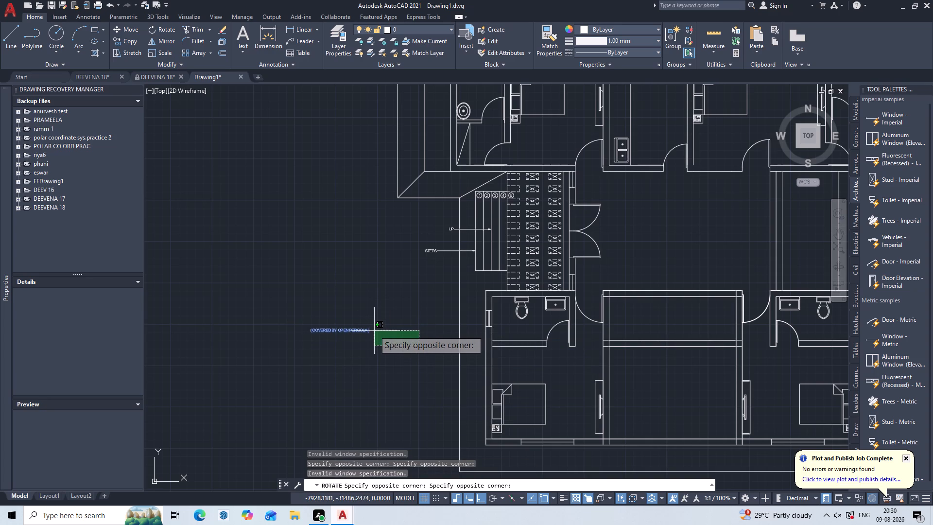
{"action": "key", "text": "Return"}
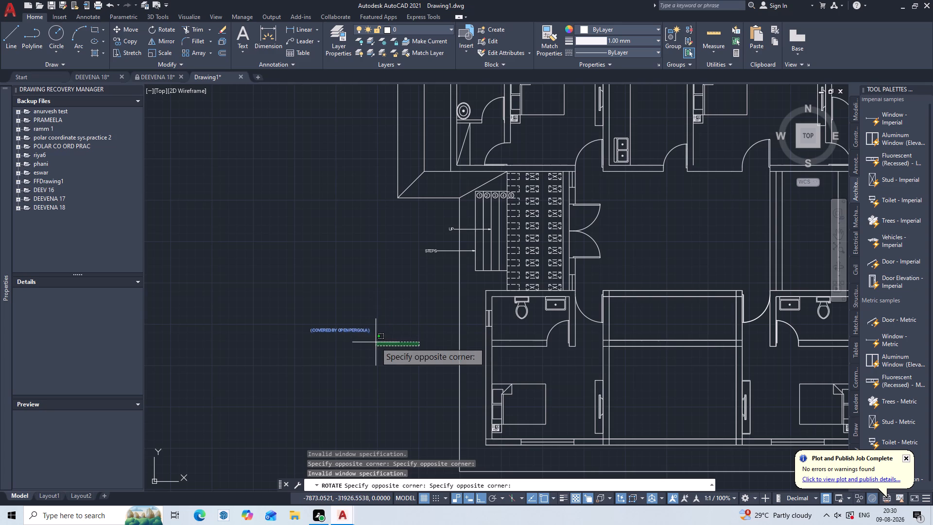
{"action": "key", "text": "Escape"}
{"action": "key", "text": "Return"}
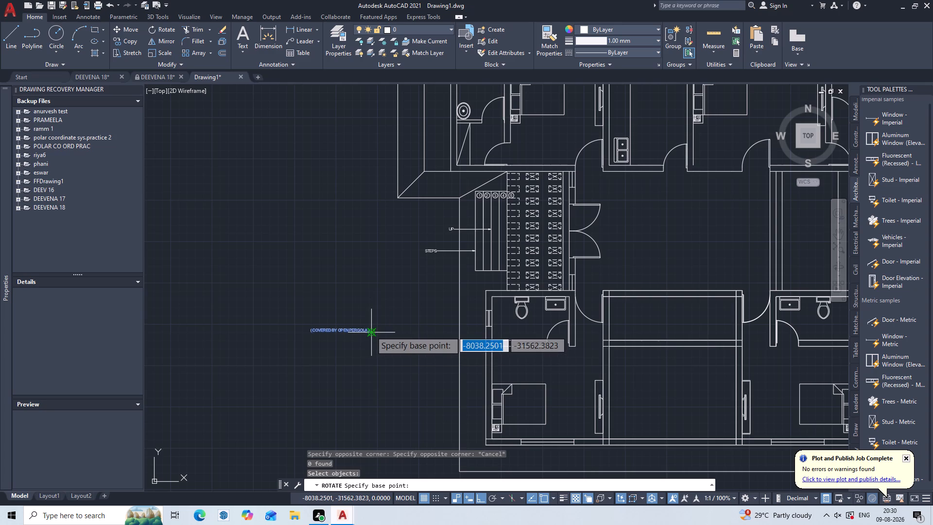
{"action": "left_click", "coordinate": [371, 331]}
{"action": "left_click", "coordinate": [358, 288]}
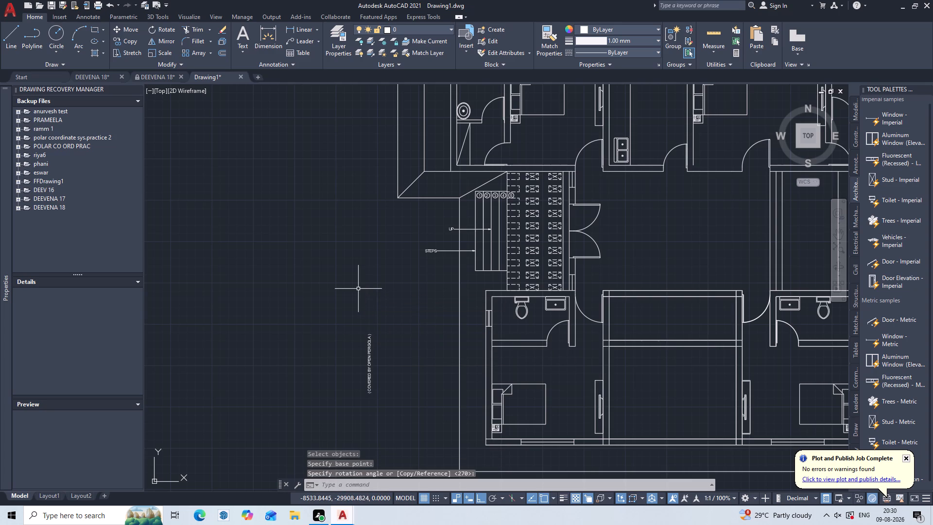
{"action": "key", "text": "Escape"}
{"action": "key", "text": "Escape"}
{"action": "key", "text": "Escape"}
{"action": "key", "text": "Escape"}
{"action": "key", "text": "Escape"}
{"action": "key", "text": "Escape"}
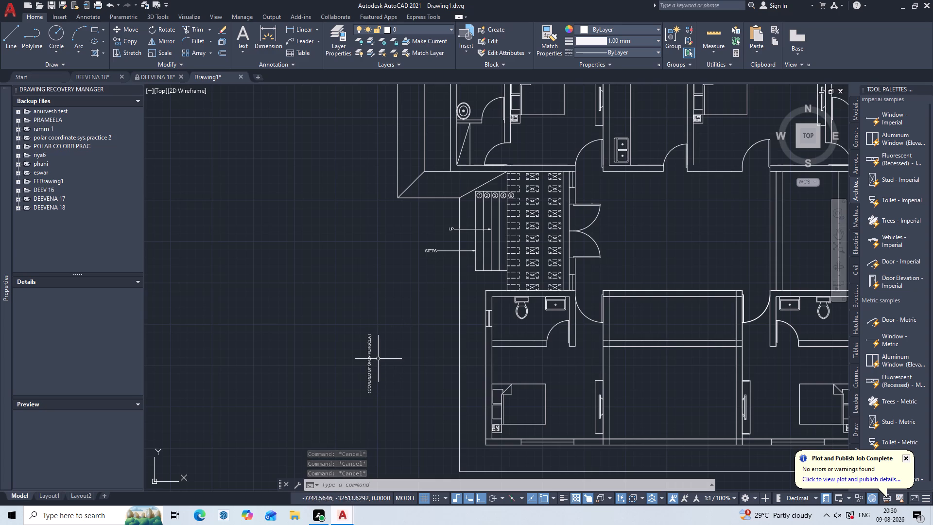
Move the vertical pergola note into the narrow strip between the crossed dashed rectangles and the double door, with Ortho off.
{"action": "scroll", "coordinate": [363, 390], "scroll_direction": "up", "scroll_amount": 2}
{"action": "middle_click_drag", "start_coordinate": [363, 390], "coordinate": [359, 385]}
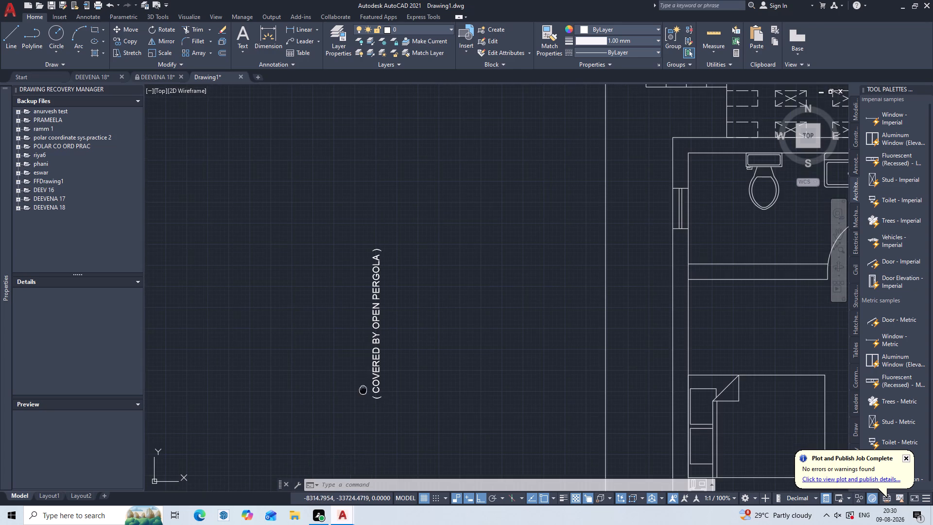
{"action": "middle_click_drag", "start_coordinate": [359, 385], "coordinate": [309, 327]}
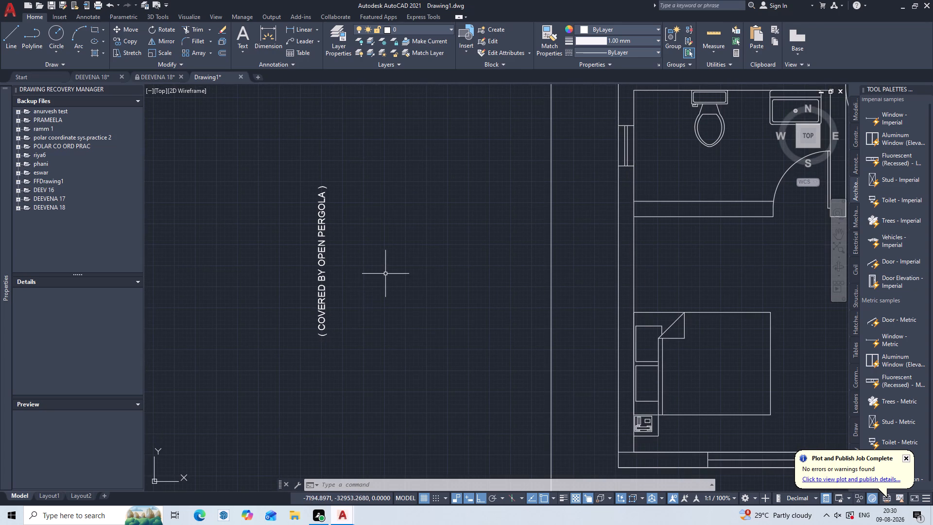
{"action": "scroll", "coordinate": [385, 274], "scroll_direction": "down", "scroll_amount": 2}
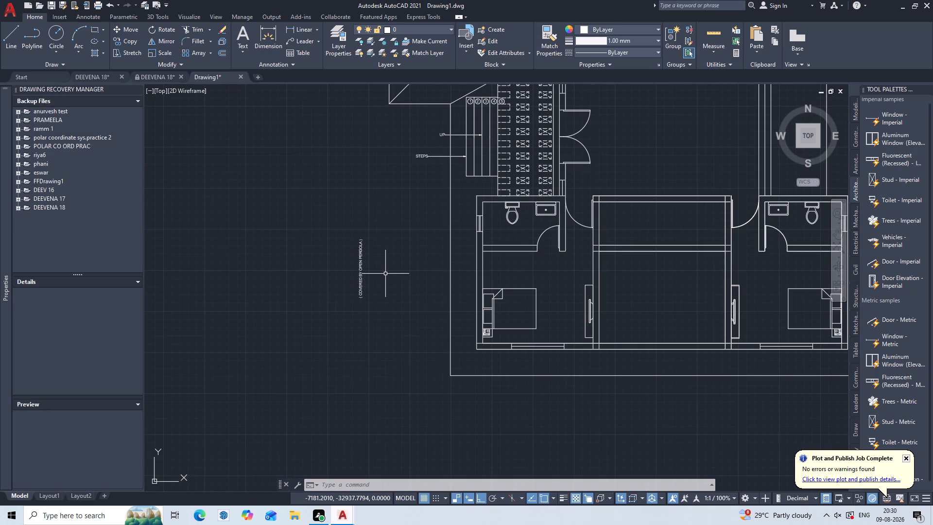
{"action": "key", "text": "m"}
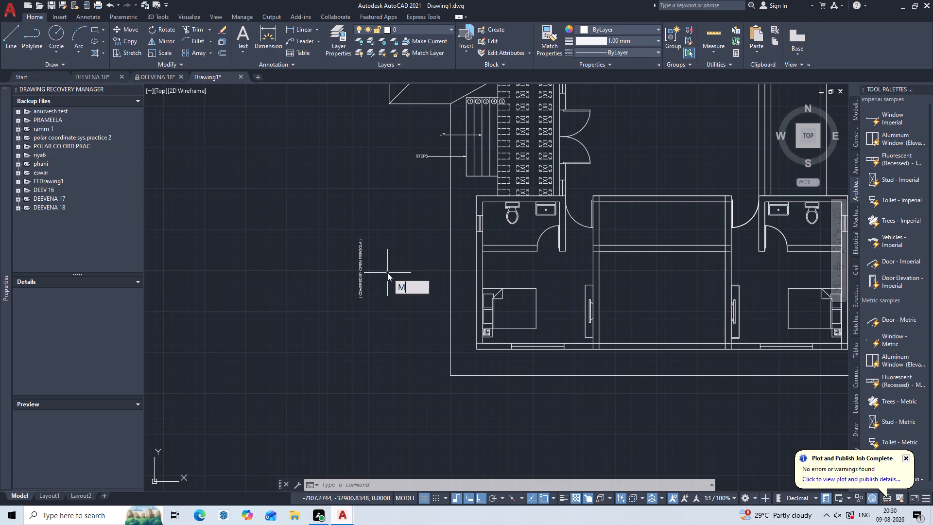
{"action": "key", "text": "Return"}
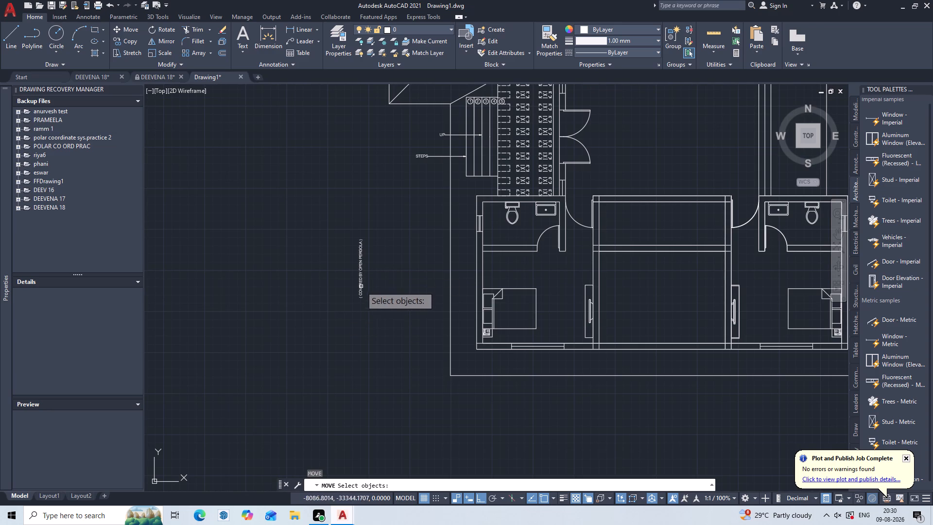
{"action": "triple_click", "coordinate": [359, 290]}
{"action": "double_click", "coordinate": [359, 290]}
{"action": "key", "text": "Return"}
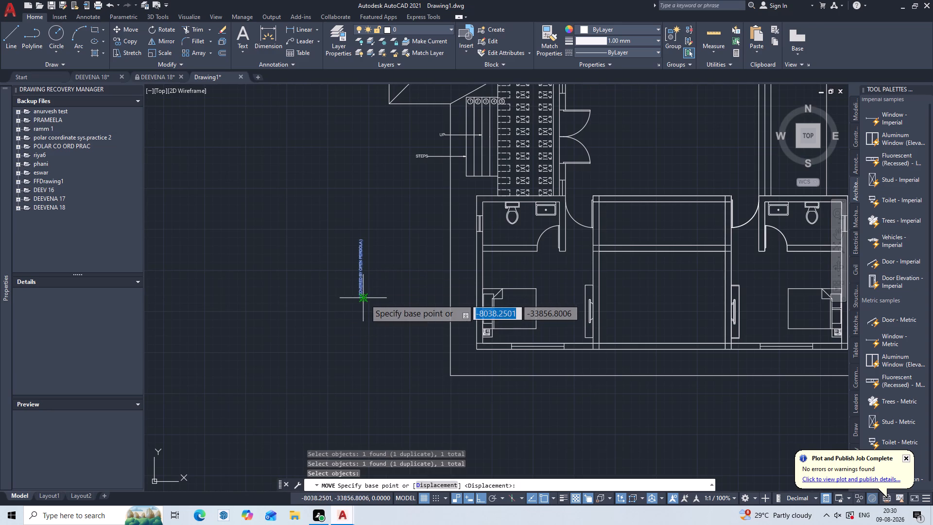
{"action": "left_click", "coordinate": [365, 299]}
{"action": "key", "text": "F8"}
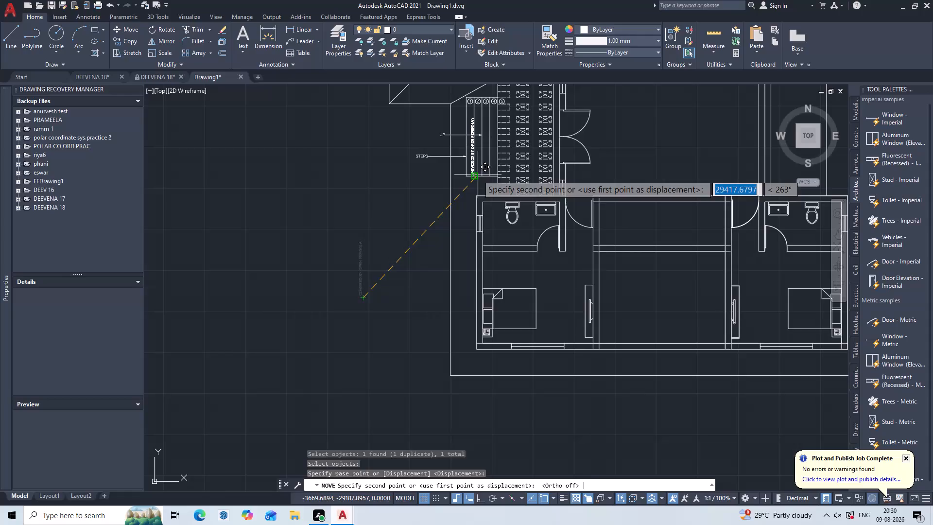
{"action": "middle_click_drag", "start_coordinate": [478, 175], "coordinate": [353, 324]}
{"action": "middle_click_drag", "start_coordinate": [381, 250], "coordinate": [335, 296]}
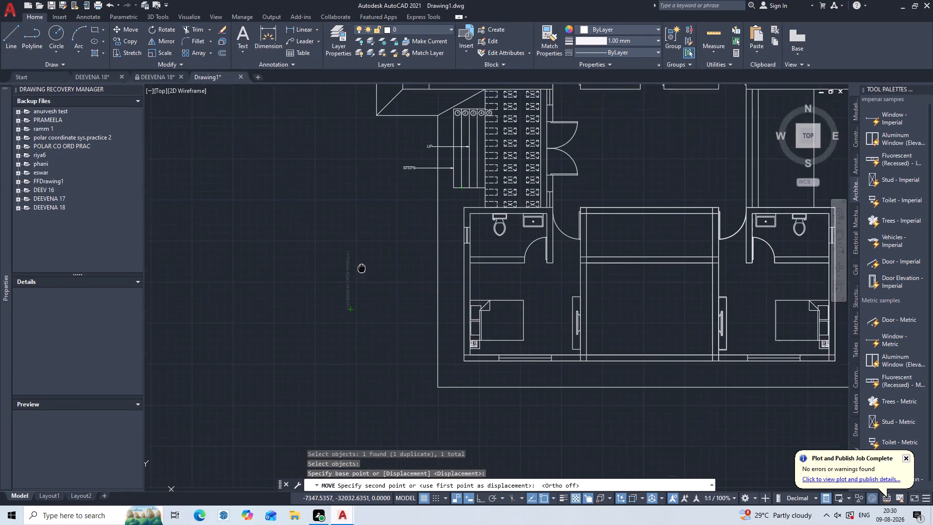
{"action": "middle_click_drag", "start_coordinate": [335, 296], "coordinate": [267, 368]}
{"action": "scroll", "coordinate": [433, 293], "scroll_direction": "up", "scroll_amount": 3}
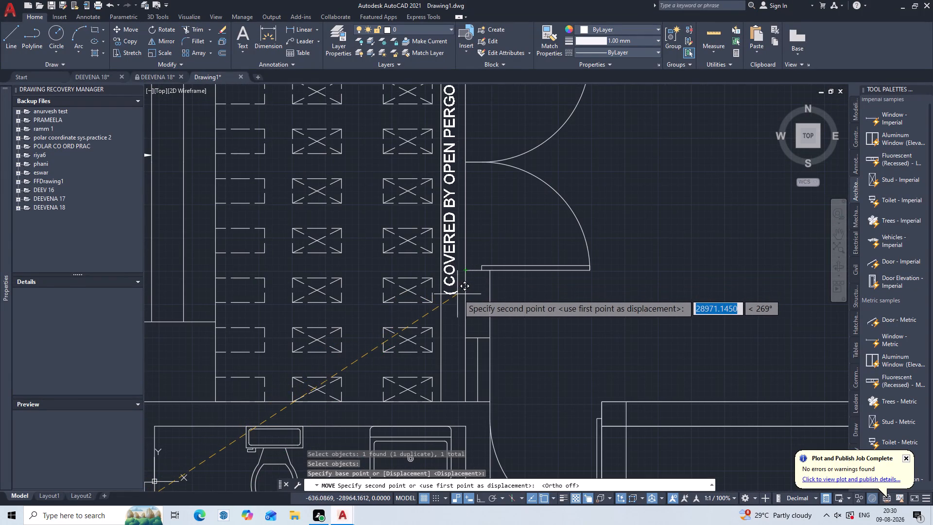
{"action": "middle_click_drag", "start_coordinate": [459, 295], "coordinate": [426, 367]}
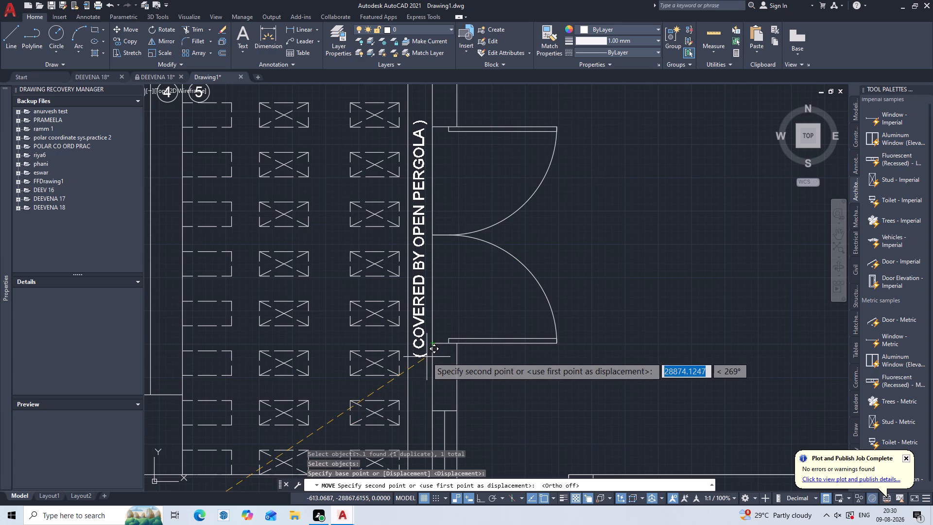
{"action": "double_click", "coordinate": [427, 357]}
{"action": "key", "text": "Escape"}
{"action": "key", "text": "Escape"}
{"action": "key", "text": "Escape"}
{"action": "key", "text": "Escape"}
{"action": "key", "text": "Escape"}
{"action": "key", "text": "Escape"}
{"action": "key", "text": "Escape"}
{"action": "key", "text": "Escape"}
{"action": "key", "text": "Escape"}
{"action": "key", "text": "Escape"}
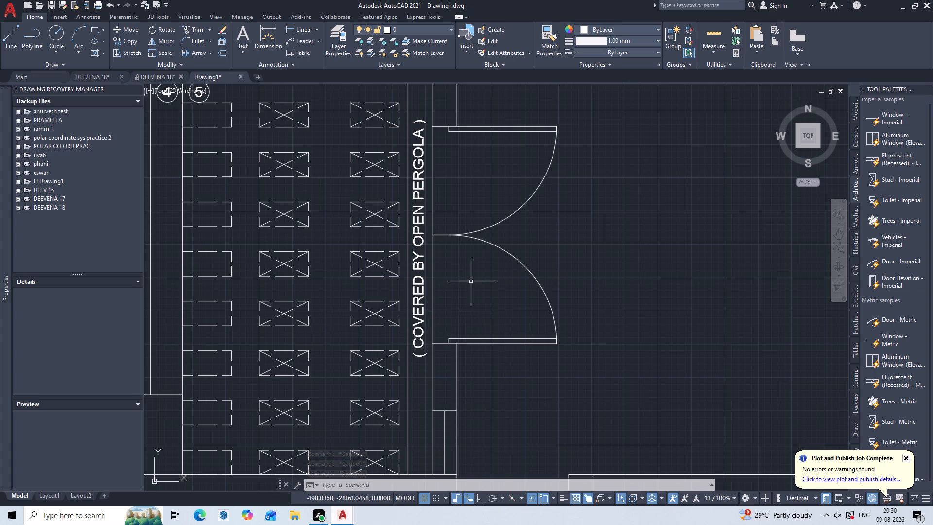
Examine the pergola note beside the double door together with the dashed rectangles, the numbered steps and the surrounding rooms.
{"action": "scroll", "coordinate": [471, 281], "scroll_direction": "down", "scroll_amount": 1}
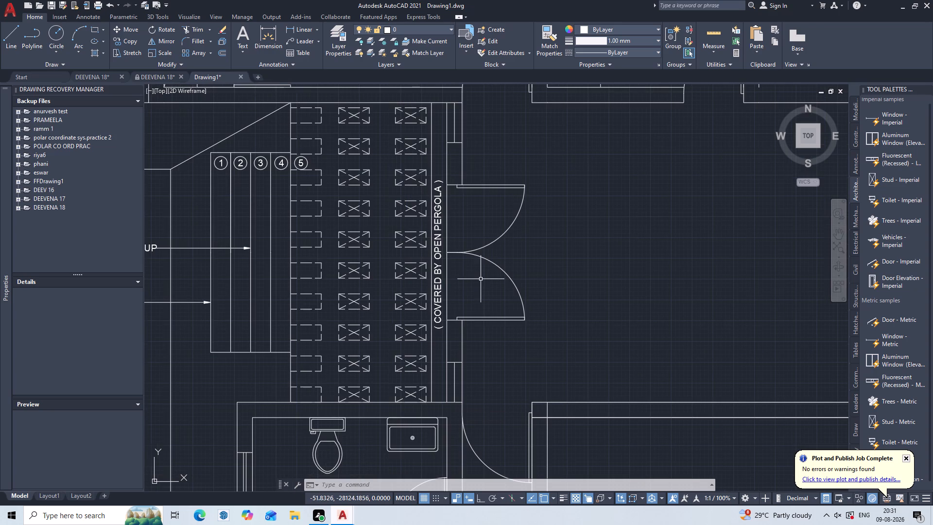
{"action": "scroll", "coordinate": [481, 279], "scroll_direction": "down", "scroll_amount": 1}
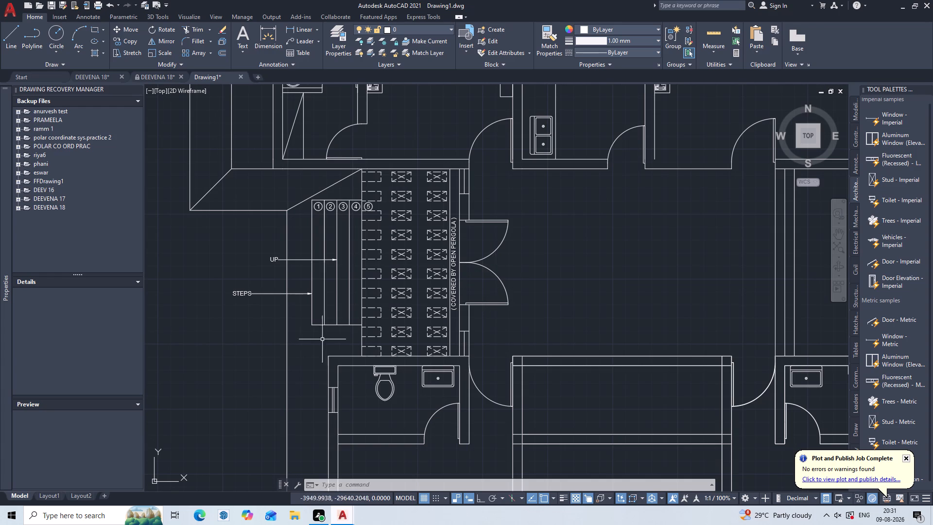
{"action": "scroll", "coordinate": [362, 315], "scroll_direction": "down", "scroll_amount": 1}
{"action": "middle_click_drag", "start_coordinate": [362, 315], "coordinate": [447, 266]}
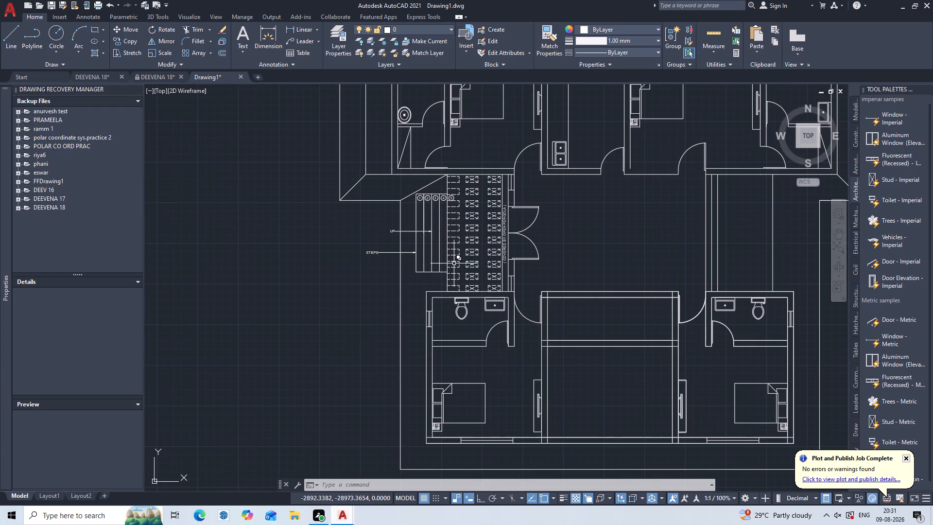
{"action": "scroll", "coordinate": [504, 259], "scroll_direction": "up", "scroll_amount": 2}
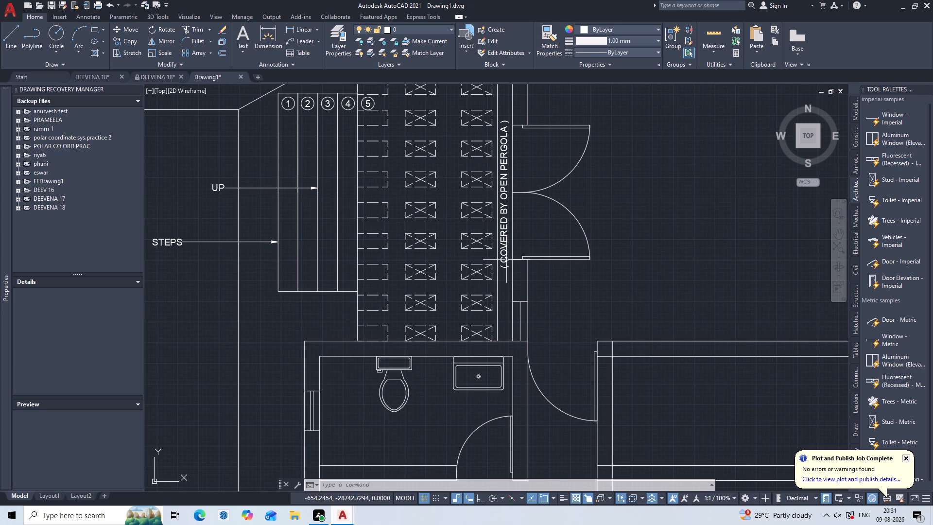
{"action": "scroll", "coordinate": [506, 260], "scroll_direction": "down", "scroll_amount": 1}
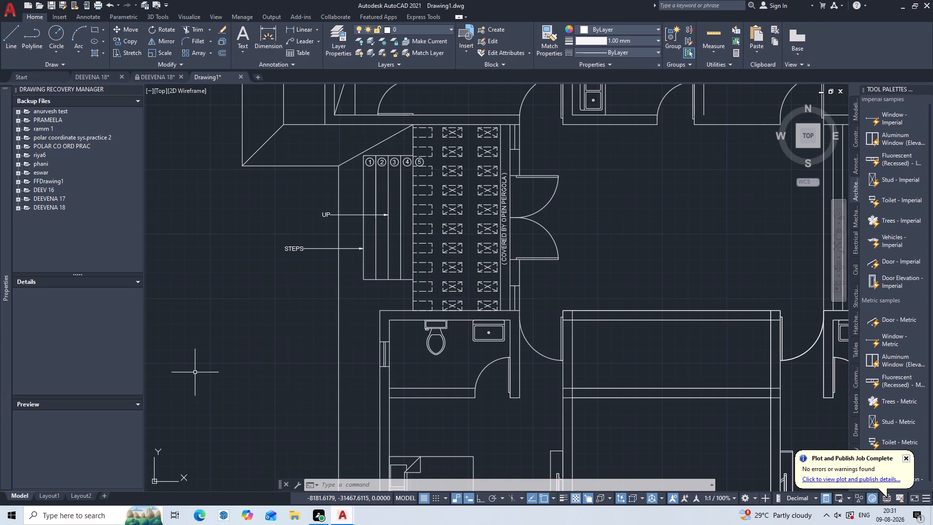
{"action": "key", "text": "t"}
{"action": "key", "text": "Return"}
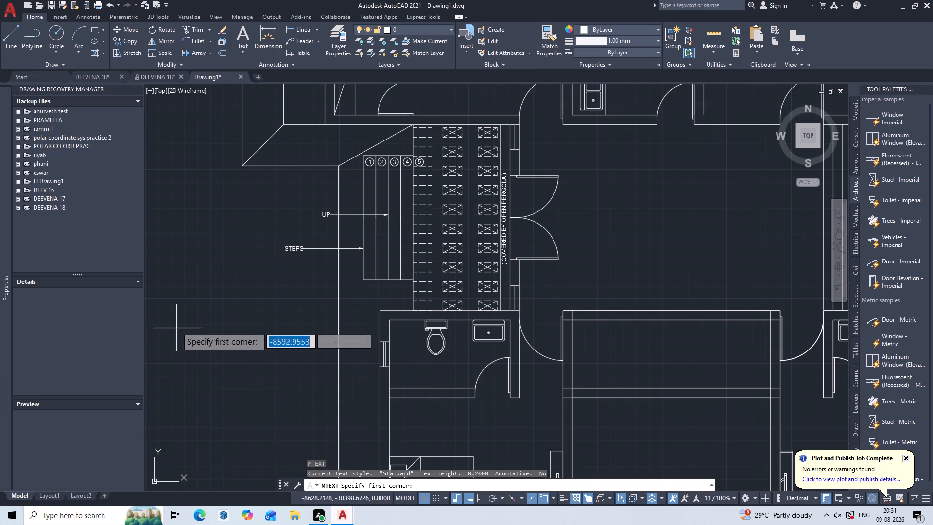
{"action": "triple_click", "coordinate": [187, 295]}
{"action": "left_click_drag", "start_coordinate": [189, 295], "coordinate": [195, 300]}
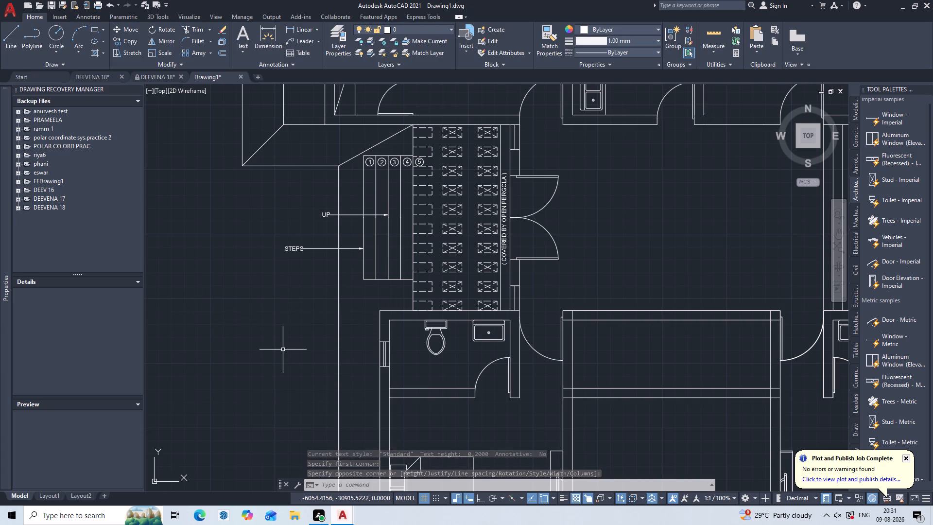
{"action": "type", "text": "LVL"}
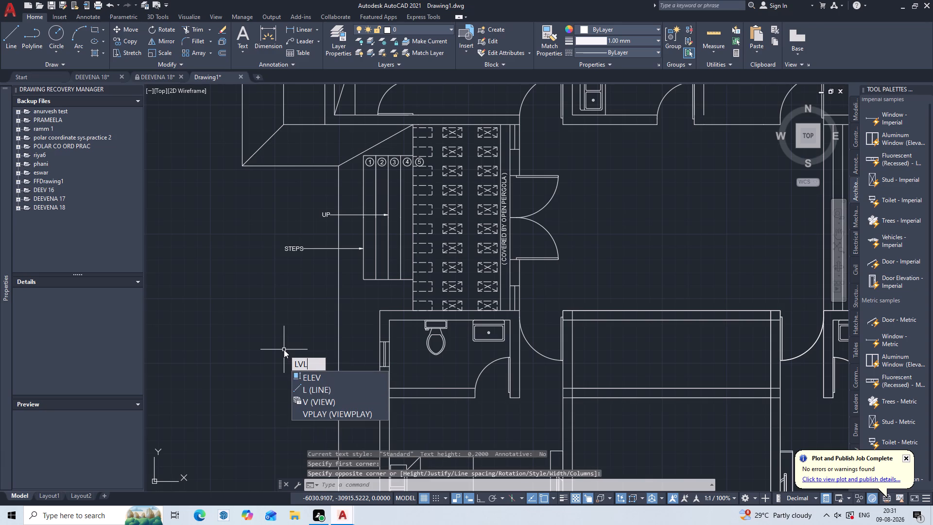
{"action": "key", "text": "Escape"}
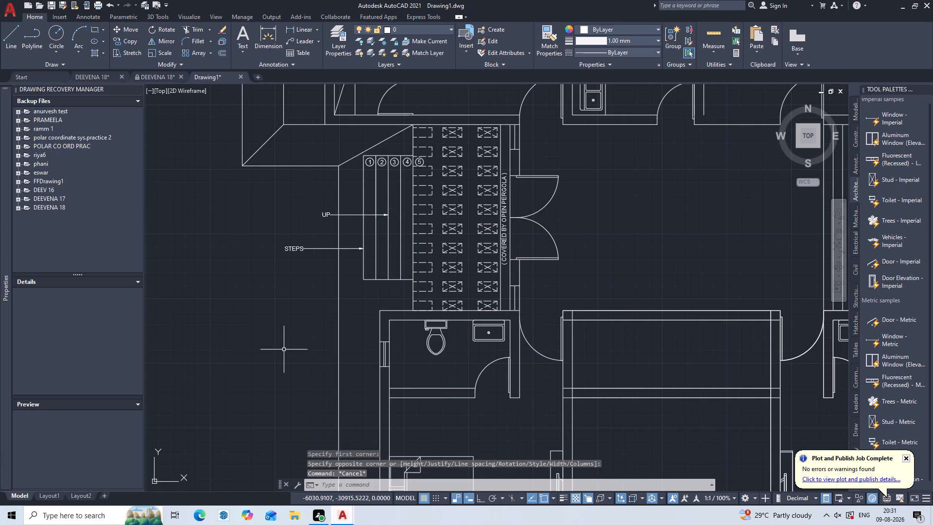
Add the multiline text "LVL = +900" in the open area outside the plan, below and beside the STEPS label.
{"action": "key", "text": "t"}
{"action": "key", "text": "Return"}
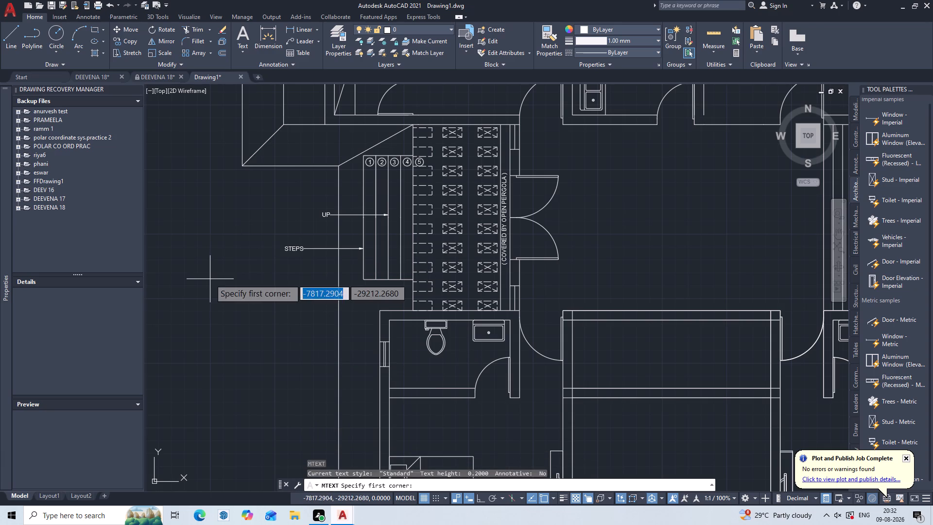
{"action": "double_click", "coordinate": [202, 274]}
{"action": "left_click", "coordinate": [268, 295]}
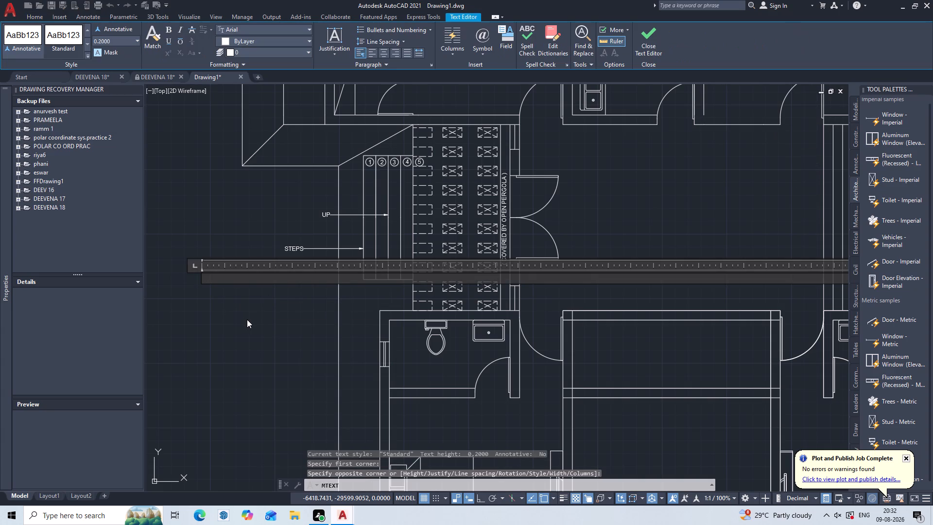
{"action": "type", "text": "LV"}
{"action": "key", "text": "l"}
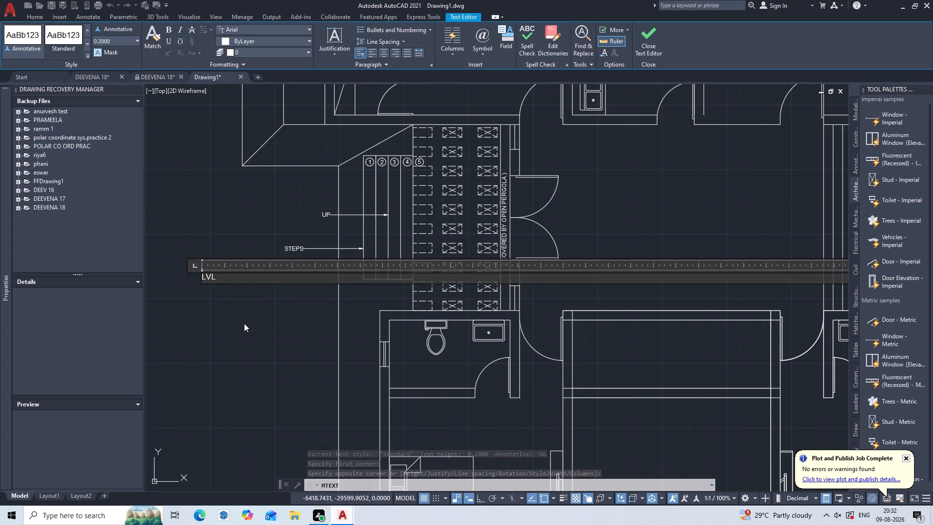
{"action": "key", "text": "space"}
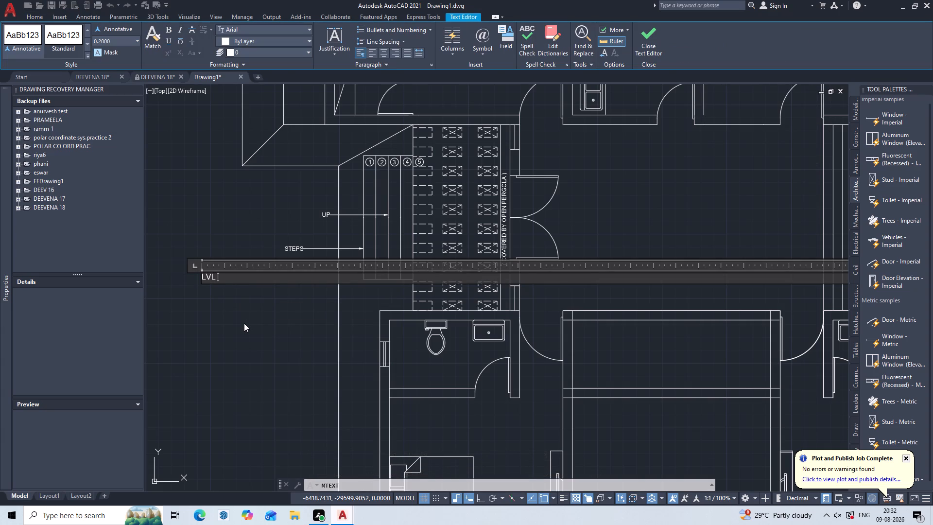
{"action": "key", "text": "shift+plus"}
{"action": "key", "text": "BackSpace"}
{"action": "key", "text": "equal"}
{"action": "key", "text": "space"}
{"action": "key", "text": "shift+plus"}
{"action": "type", "text": "900"}
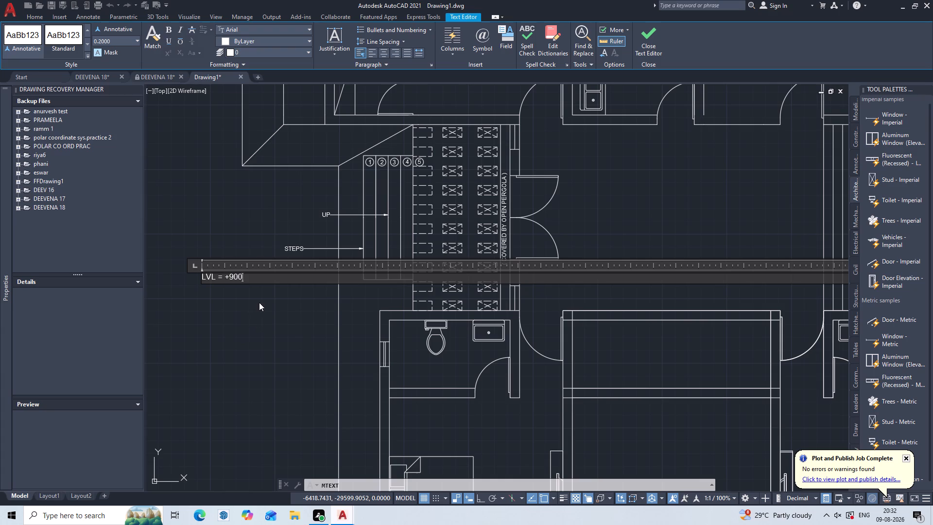
{"action": "triple_click", "coordinate": [256, 314]}
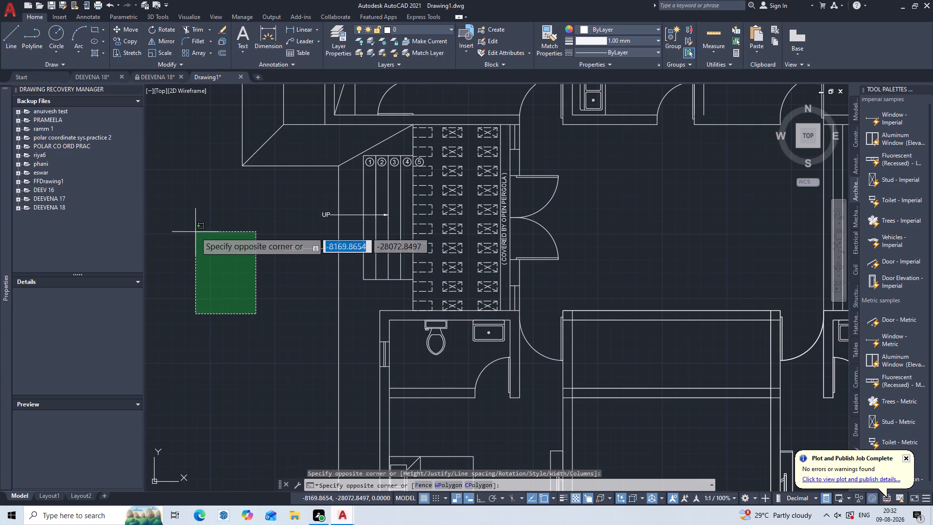
Set the text height of the "LVL = +900" label to 150.
{"action": "left_click", "coordinate": [189, 221]}
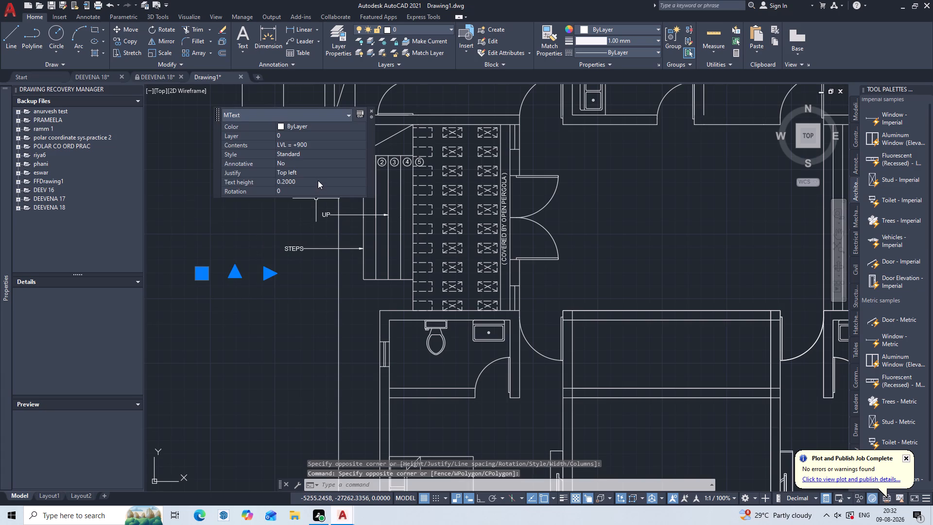
{"action": "triple_click", "coordinate": [318, 180]}
{"action": "key", "text": "BackSpace"}
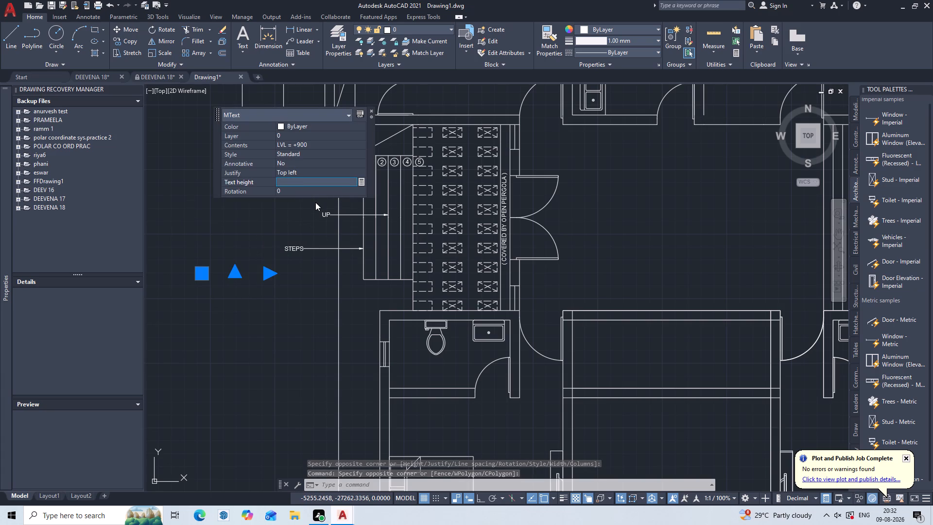
{"action": "key", "text": "1"}
{"action": "type", "text": "50"}
{"action": "key", "text": "Return"}
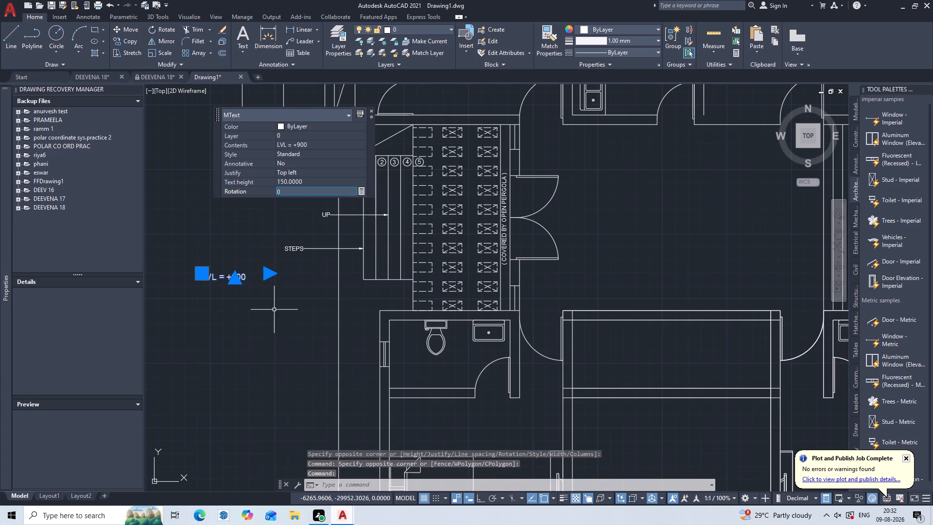
{"action": "key", "text": "Escape"}
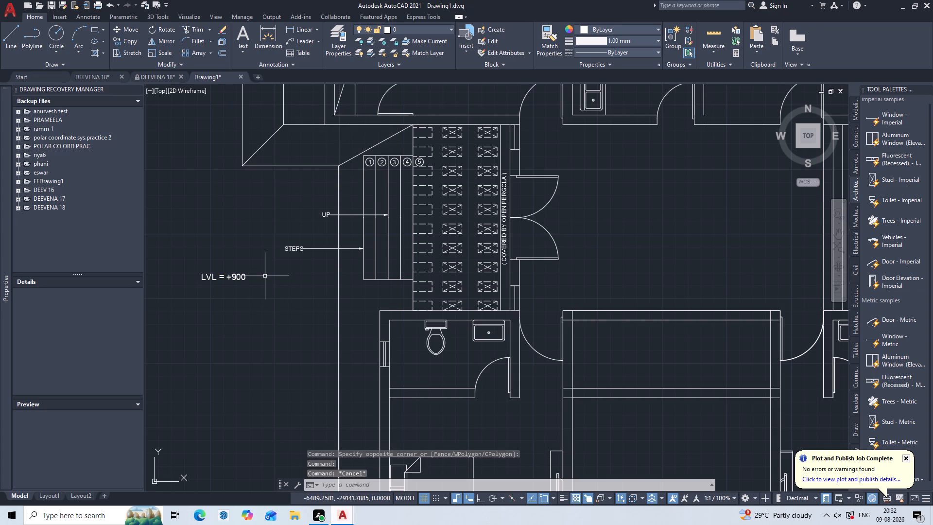
Rotate the "LVL = +900" label 90° counterclockwise about its starting end so that it reads vertically upward.
{"action": "key", "text": "r"}
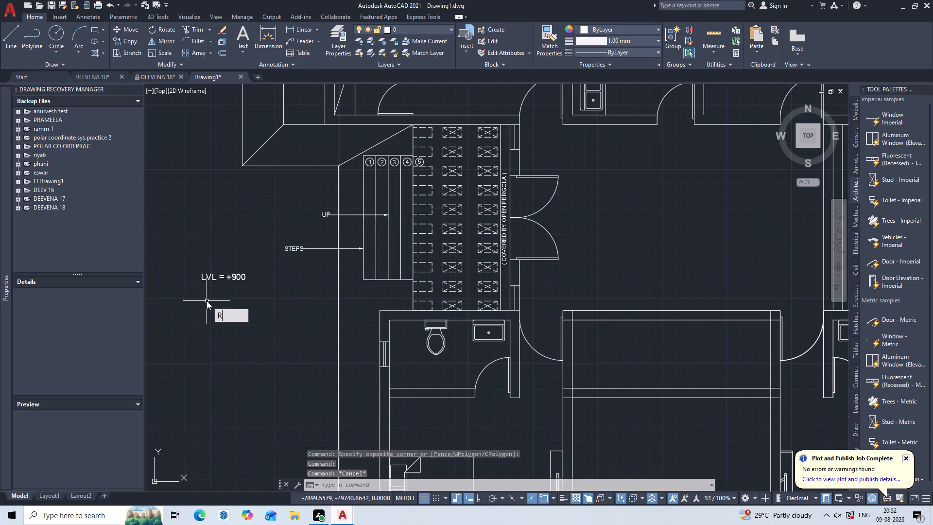
{"action": "key", "text": "o"}
{"action": "key", "text": "Return"}
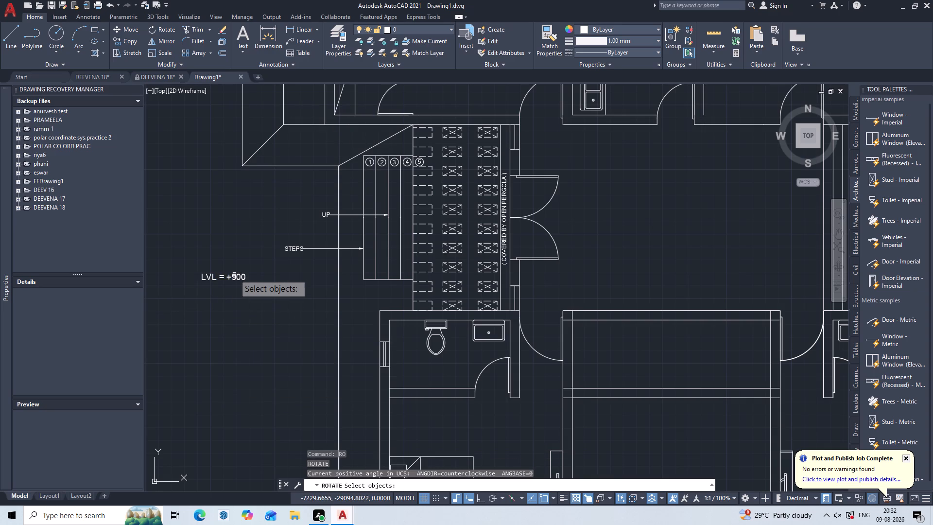
{"action": "double_click", "coordinate": [234, 274]}
{"action": "key", "text": "Return"}
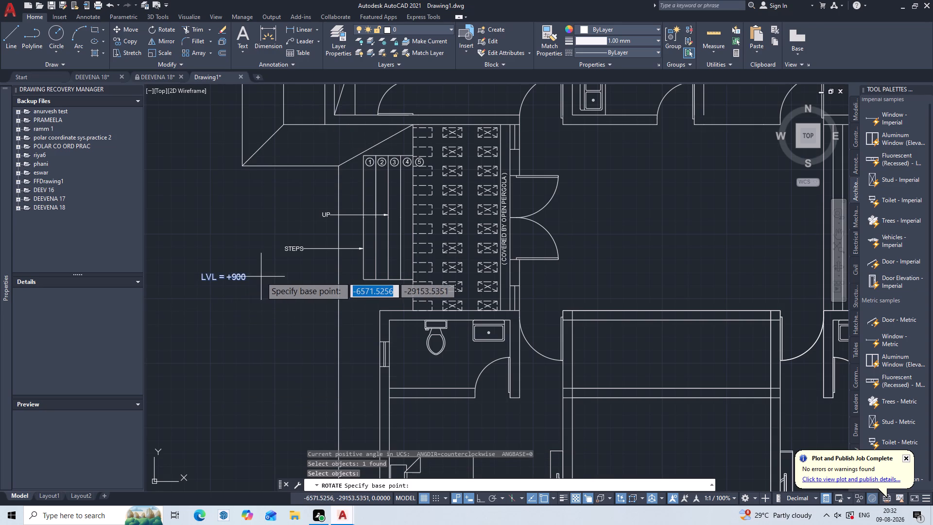
{"action": "left_click", "coordinate": [202, 281]}
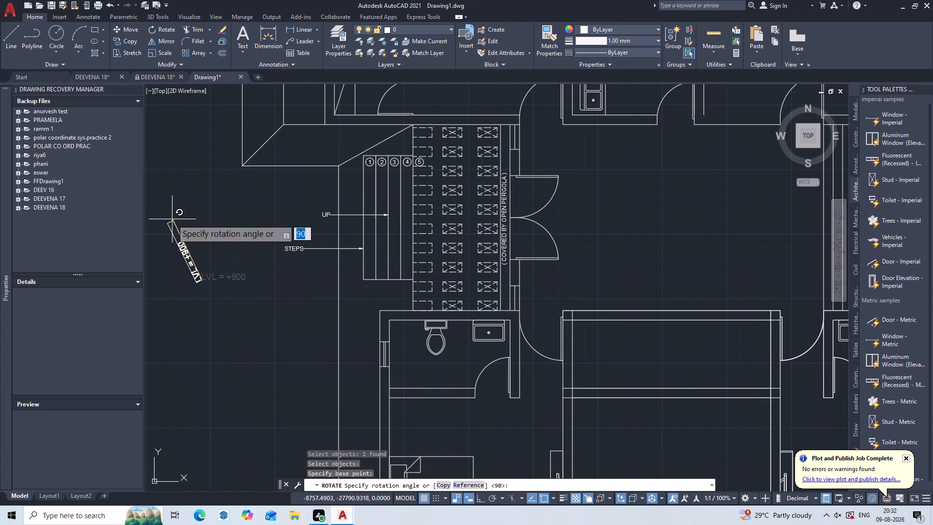
{"action": "triple_click", "coordinate": [202, 194]}
{"action": "left_click", "coordinate": [202, 194]}
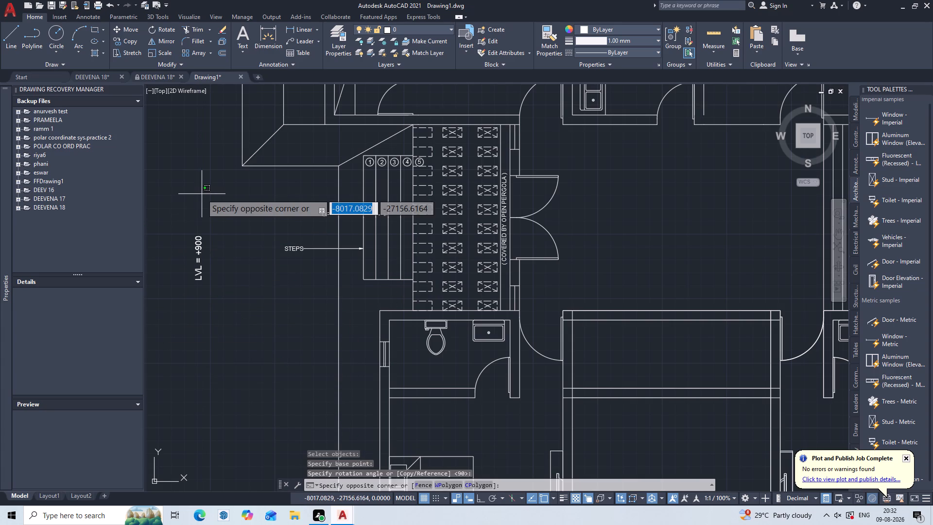
{"action": "key", "text": "Escape"}
{"action": "key", "text": "Escape"}
{"action": "key", "text": "Escape"}
{"action": "key", "text": "Escape"}
{"action": "key", "text": "Escape"}
{"action": "key", "text": "Escape"}
{"action": "key", "text": "Escape"}
{"action": "key", "text": "Escape"}
{"action": "key", "text": "Escape"}
{"action": "key", "text": "Escape"}
{"action": "key", "text": "Escape"}
{"action": "key", "text": "Escape"}
{"action": "key", "text": "Escape"}
{"action": "key", "text": "Escape"}
{"action": "key", "text": "Escape"}
{"action": "key", "text": "Escape"}
{"action": "key", "text": "Escape"}
{"action": "key", "text": "Escape"}
{"action": "key", "text": "Escape"}
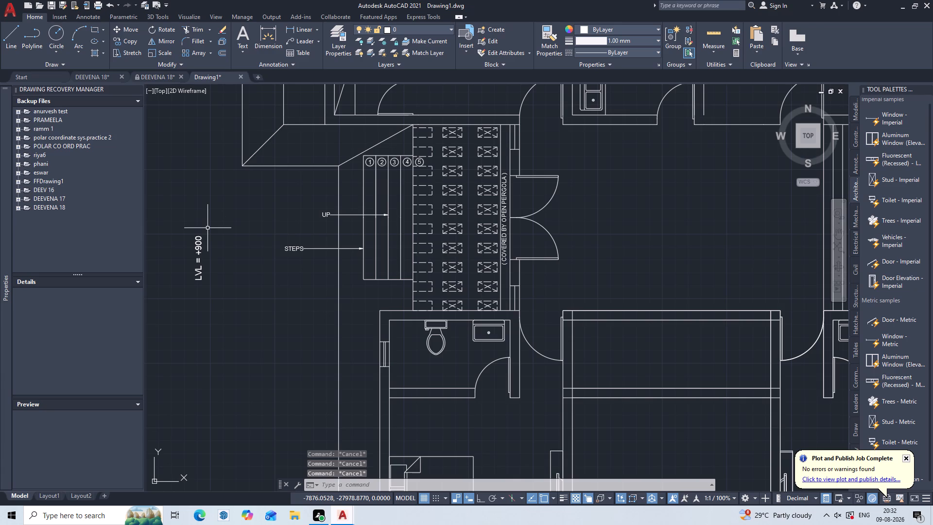
Move the vertical "LVL = +900" label into the step 4 tread, alongside the first column of dashed rectangles.
{"action": "key", "text": "m"}
{"action": "key", "text": "Return"}
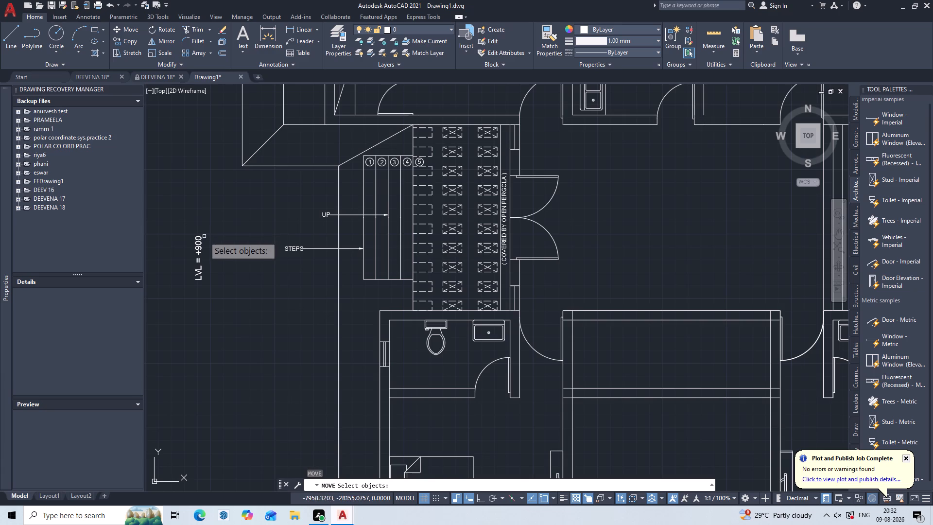
{"action": "left_click", "coordinate": [200, 251]}
{"action": "key", "text": "Return"}
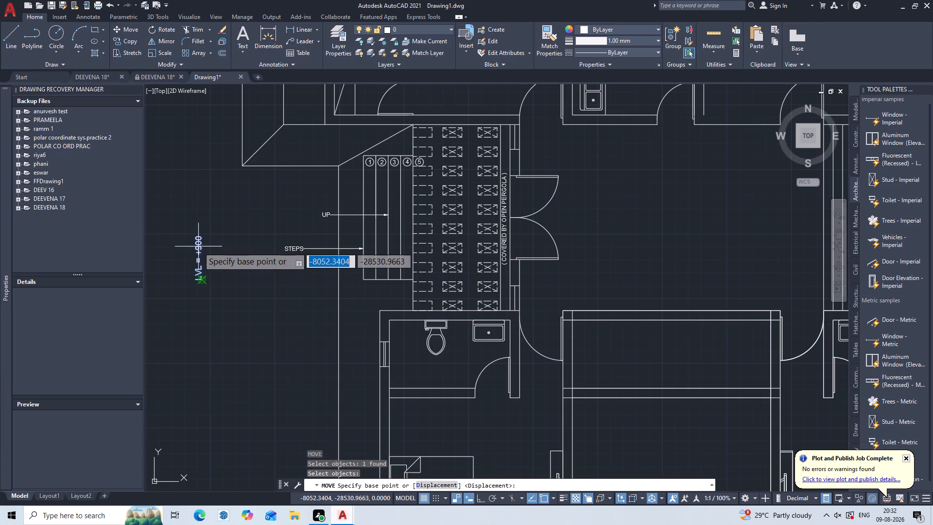
{"action": "double_click", "coordinate": [198, 279]}
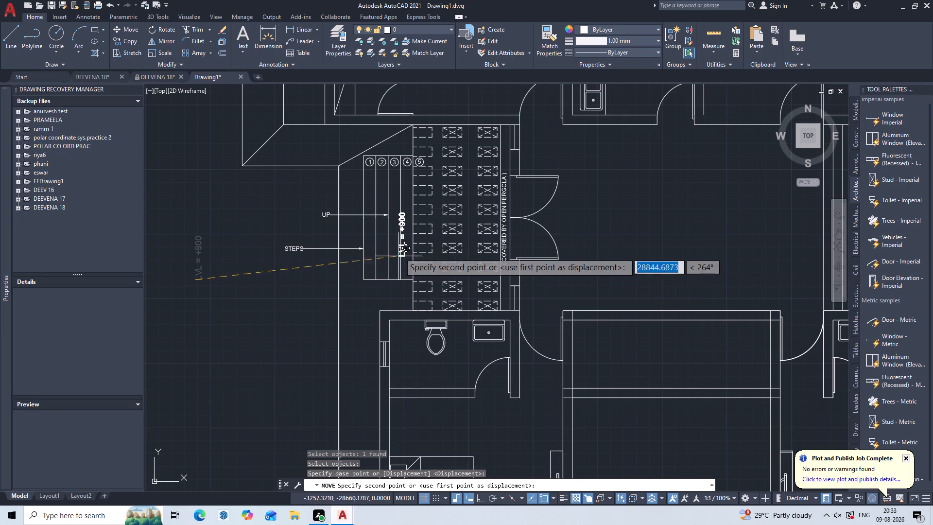
{"action": "scroll", "coordinate": [399, 253], "scroll_direction": "up", "scroll_amount": 2}
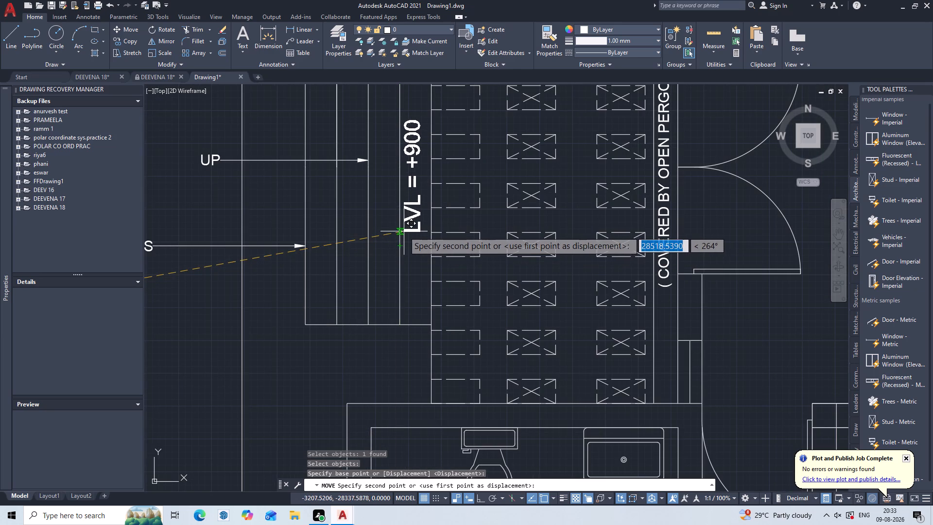
{"action": "double_click", "coordinate": [407, 235]}
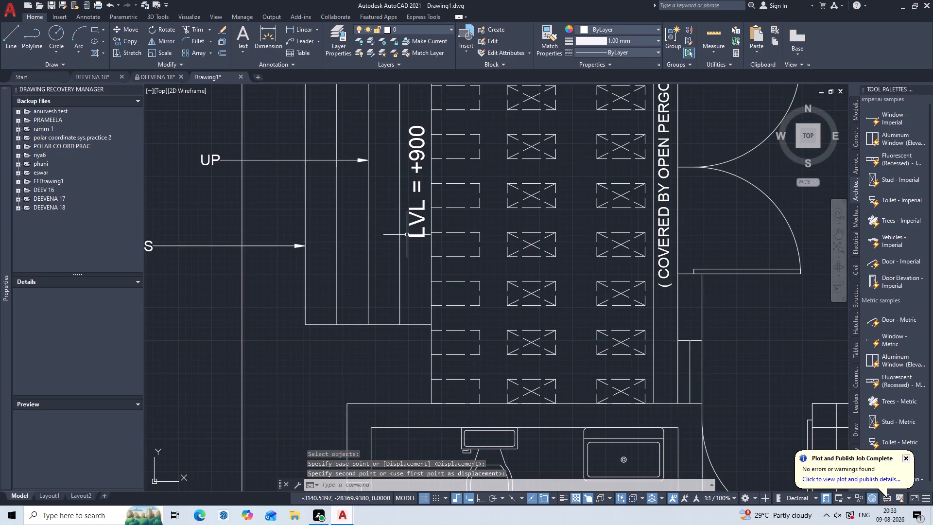
{"action": "key", "text": "Escape"}
{"action": "key", "text": "Escape"}
{"action": "key", "text": "Escape"}
{"action": "key", "text": "Escape"}
{"action": "key", "text": "Escape"}
{"action": "key", "text": "Escape"}
{"action": "key", "text": "Escape"}
{"action": "key", "text": "Escape"}
{"action": "key", "text": "Escape"}
{"action": "key", "text": "Escape"}
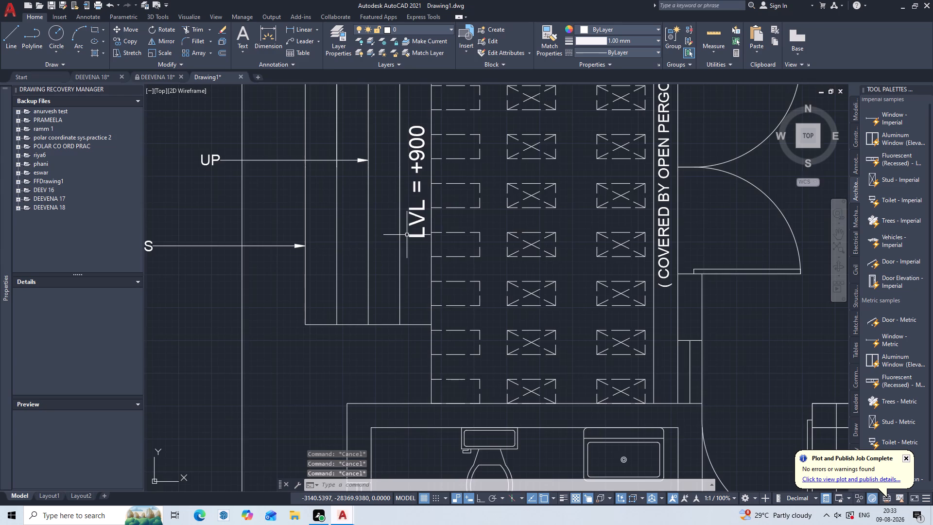
Place a horizontal multileader pointing into the first dashed-rectangle column above step 5, with its landing out past the sloped line.
{"action": "scroll", "coordinate": [407, 235], "scroll_direction": "down", "scroll_amount": 3}
{"action": "middle_click_drag", "start_coordinate": [370, 282], "coordinate": [315, 294]}
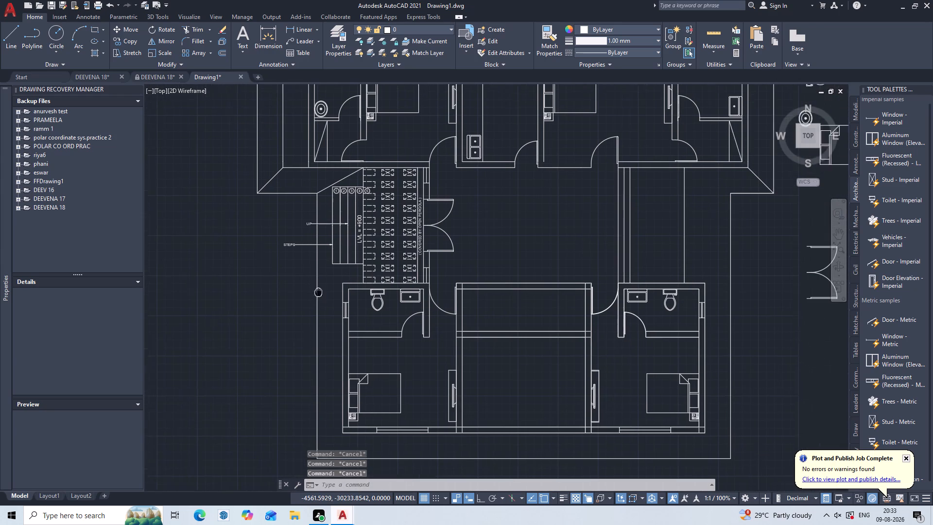
{"action": "middle_click_drag", "start_coordinate": [315, 294], "coordinate": [316, 294]}
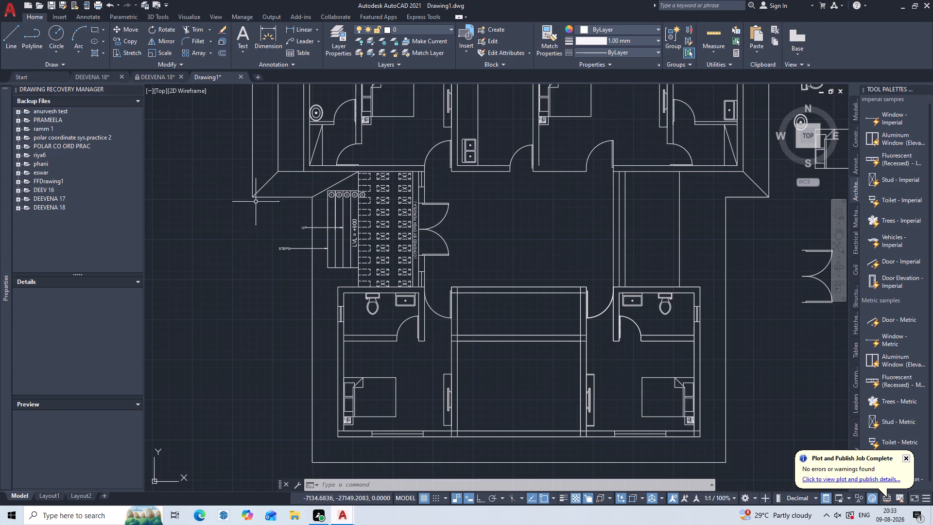
{"action": "double_click", "coordinate": [302, 39]}
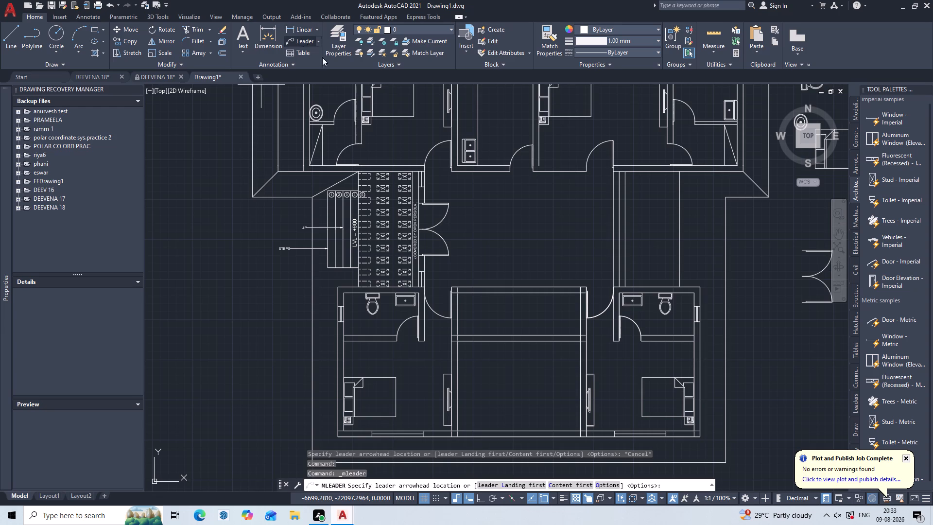
{"action": "scroll", "coordinate": [359, 195], "scroll_direction": "up", "scroll_amount": 3}
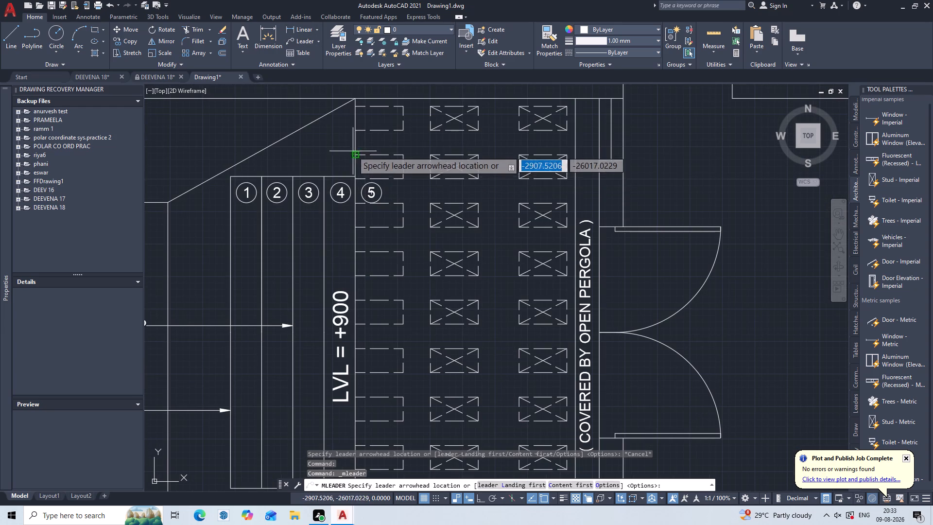
{"action": "double_click", "coordinate": [366, 140]}
{"action": "middle_click_drag", "start_coordinate": [302, 138], "coordinate": [348, 157]}
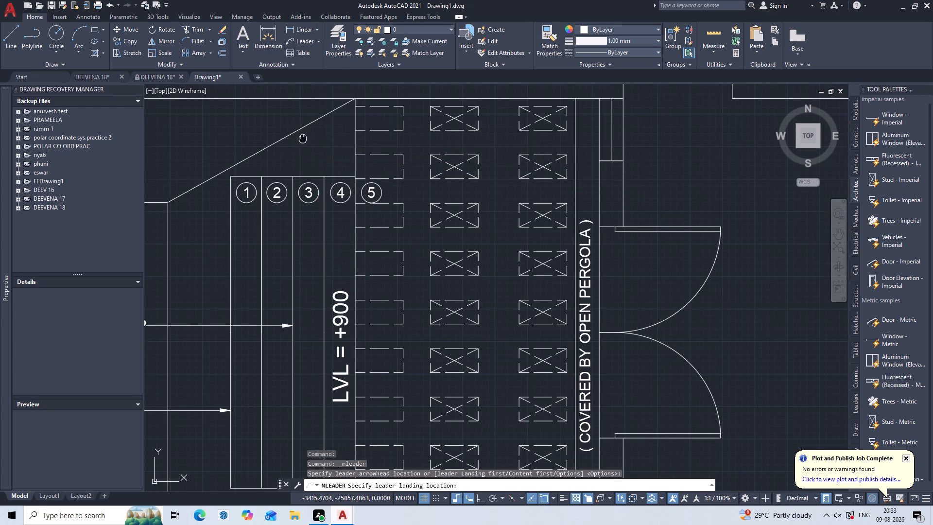
{"action": "middle_click_drag", "start_coordinate": [348, 157], "coordinate": [484, 219]}
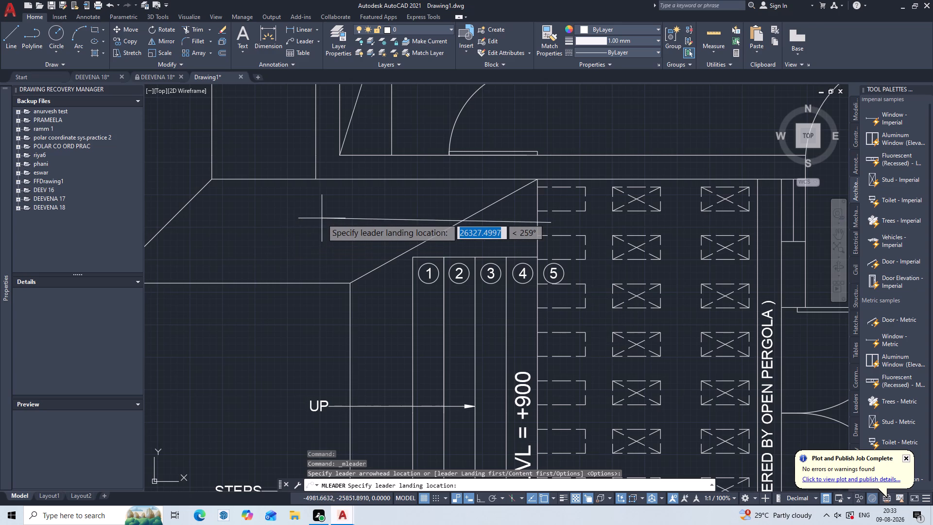
{"action": "key", "text": "F8"}
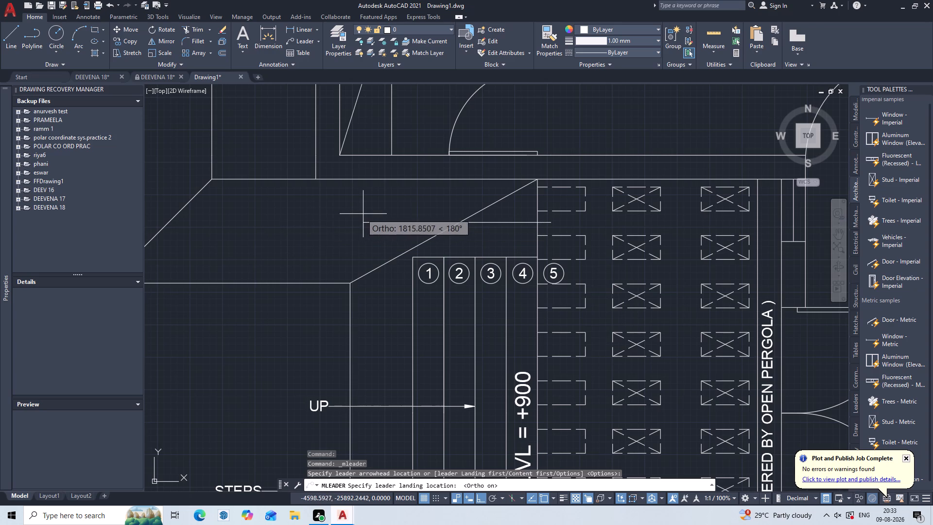
{"action": "double_click", "coordinate": [409, 216]}
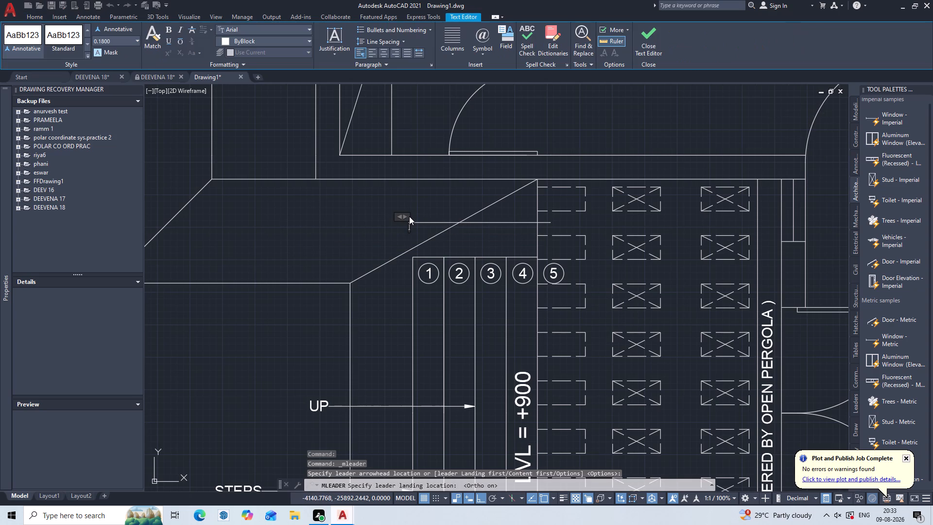
Enter "230 TH DW WALL" as the multileader's text and finish the leader.
{"action": "type", "text": "23"}
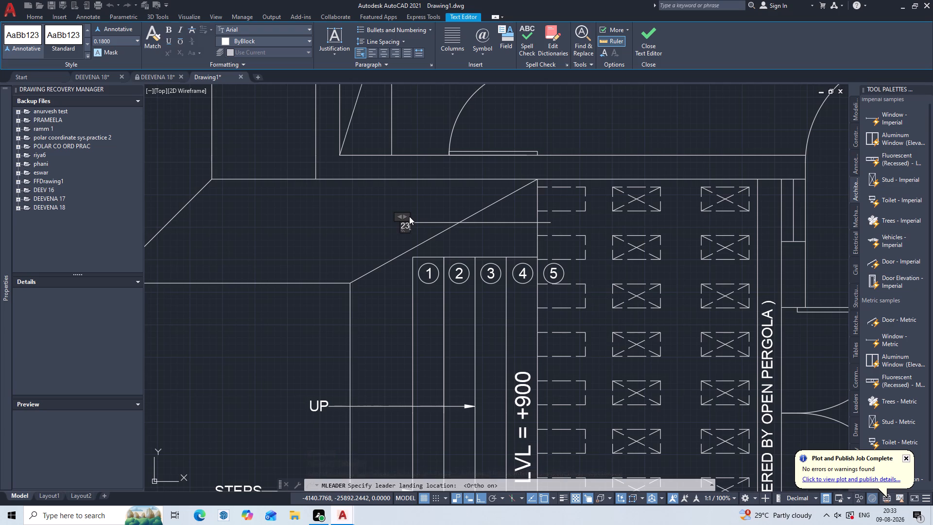
{"action": "key", "text": "0"}
{"action": "key", "text": "space"}
{"action": "type", "text": "TH"}
{"action": "key", "text": "space"}
{"action": "type", "text": "DW"}
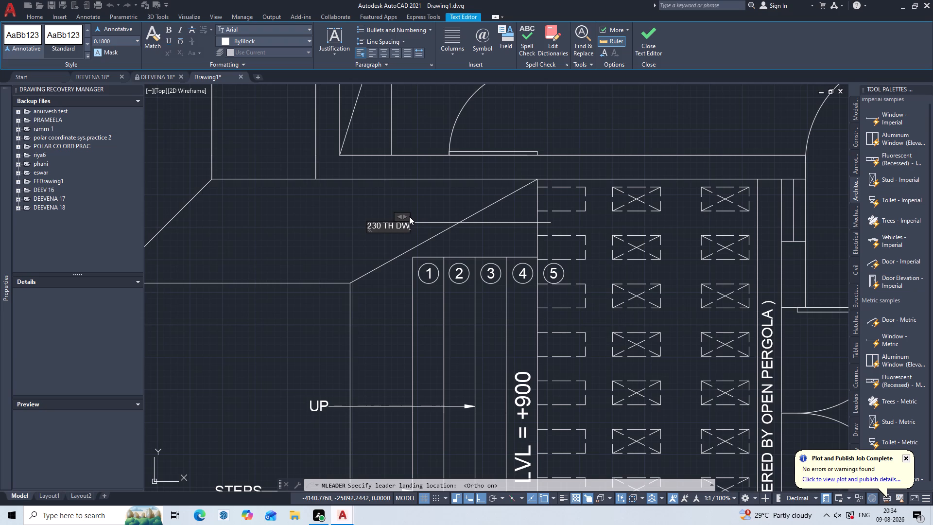
{"action": "key", "text": "space"}
{"action": "type", "text": "WALL"}
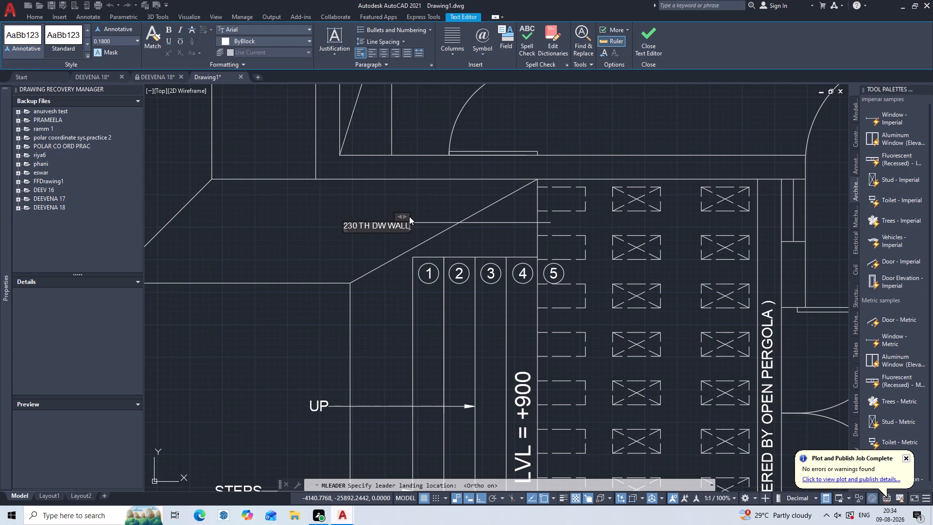
{"action": "triple_click", "coordinate": [365, 244]}
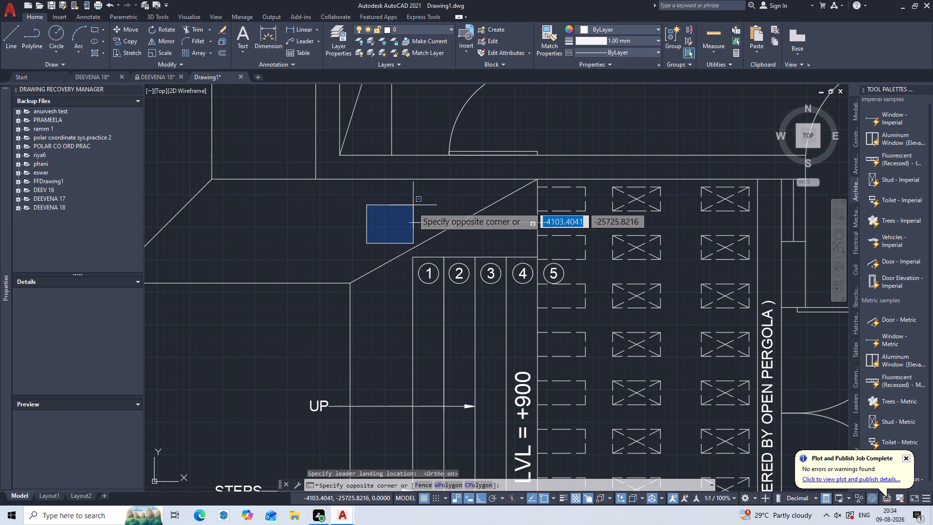
Set the arrowhead size of the "230 TH DW WALL" leader to 150.
{"action": "left_click", "coordinate": [413, 207]}
{"action": "left_click", "coordinate": [413, 208]}
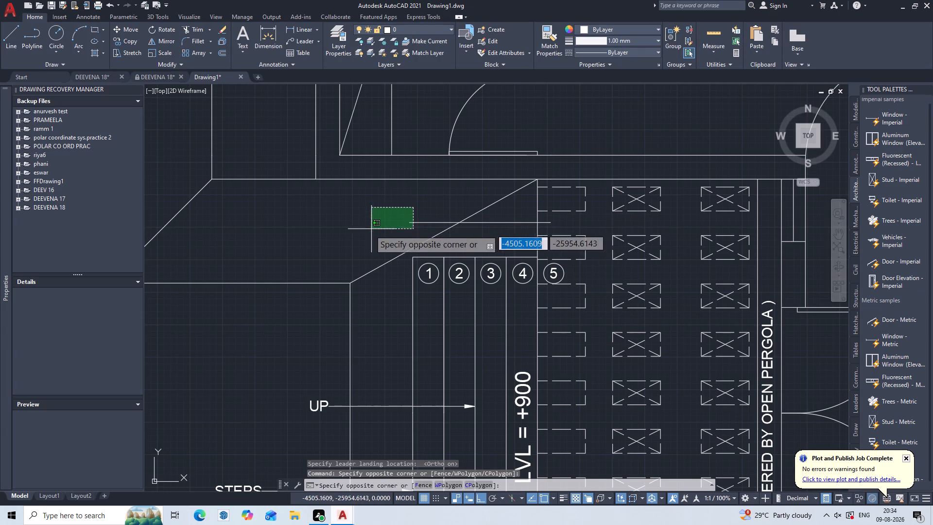
{"action": "double_click", "coordinate": [364, 232]}
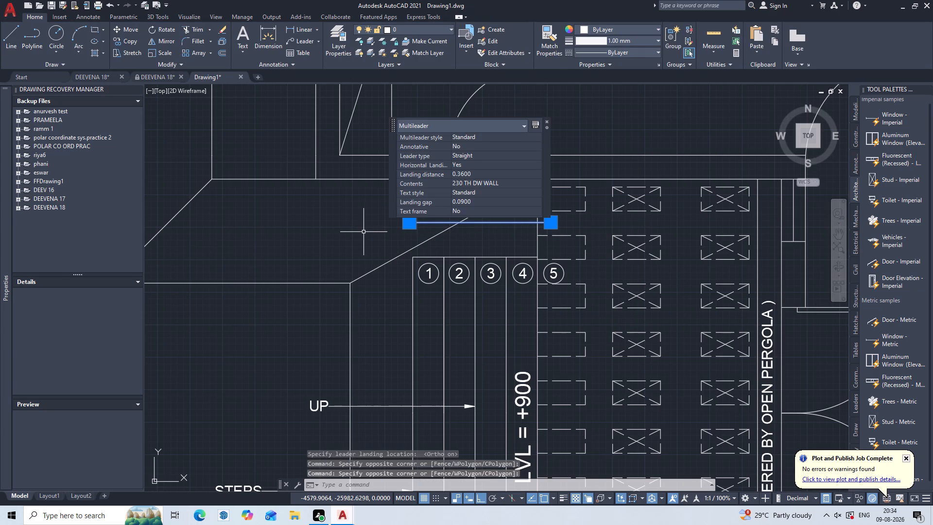
{"action": "key", "text": "ctrl+1"}
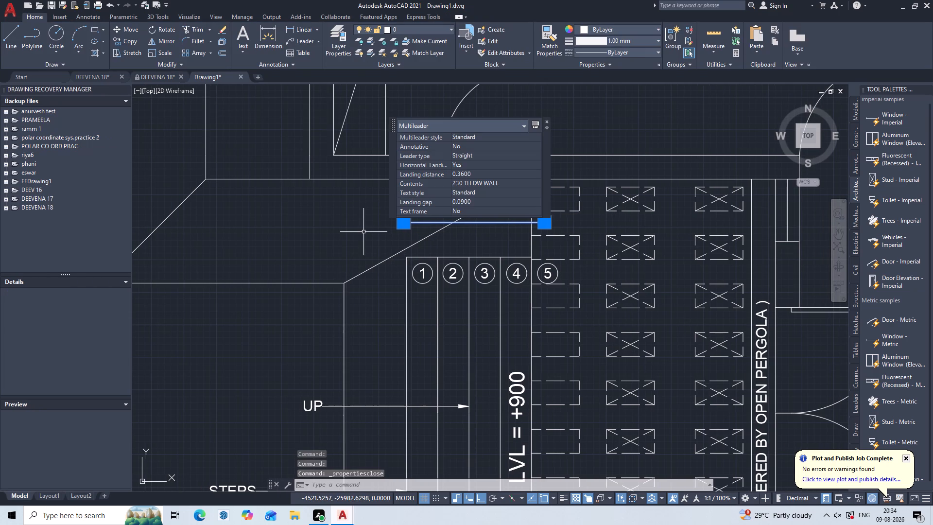
{"action": "key", "text": "ctrl+1"}
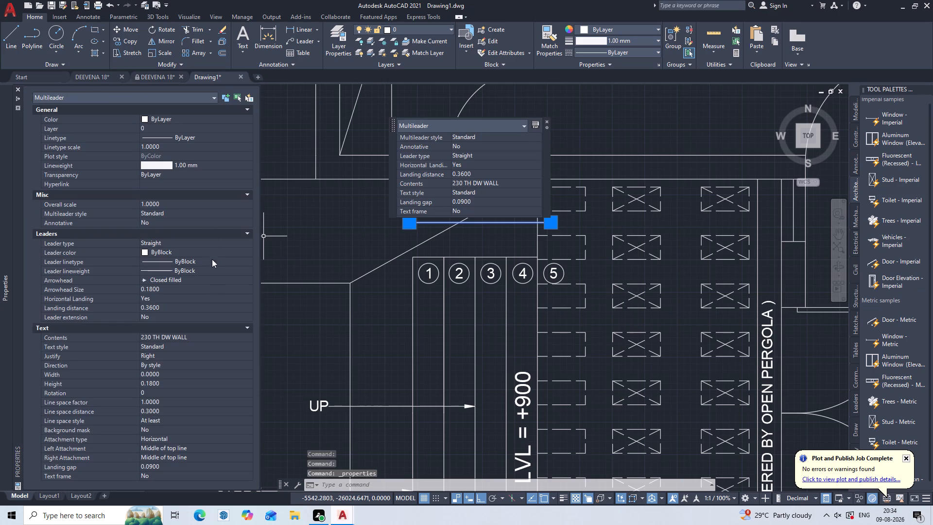
{"action": "triple_click", "coordinate": [204, 286]}
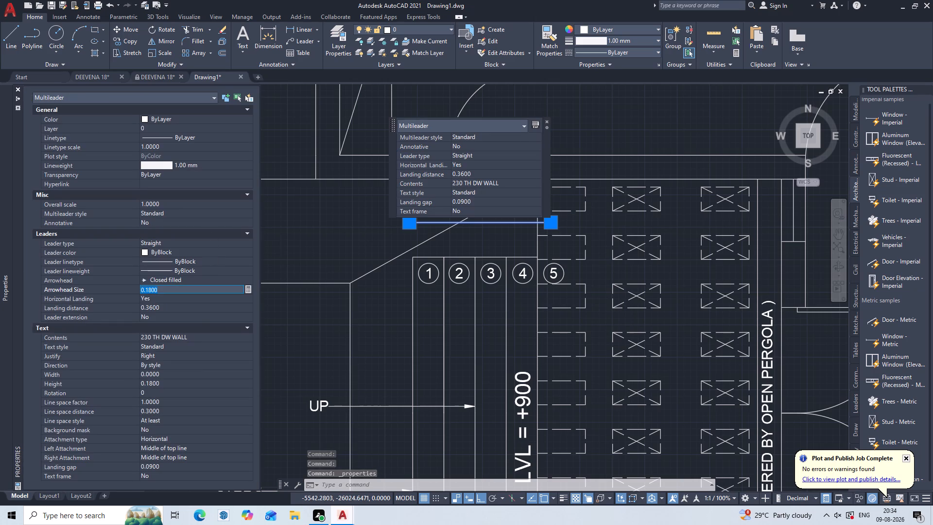
{"action": "key", "text": "BackSpace"}
{"action": "type", "text": "150"}
{"action": "key", "text": "Return"}
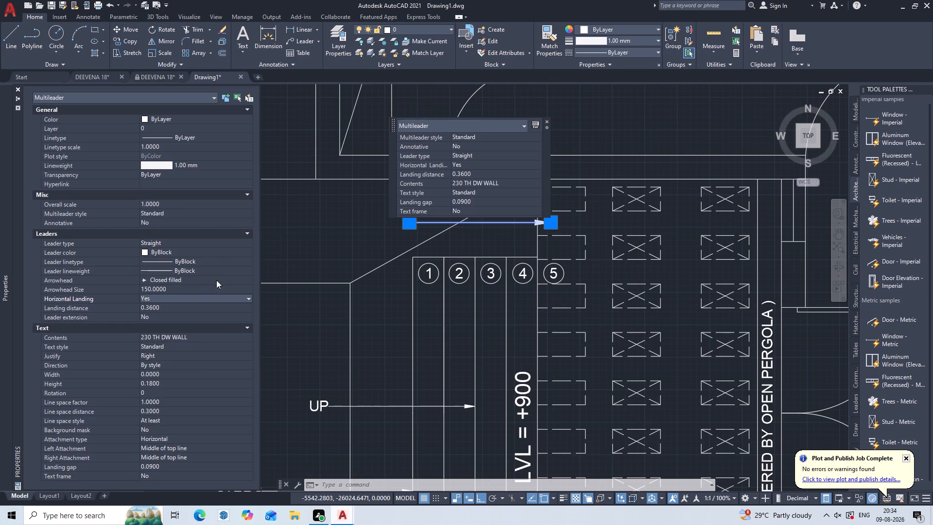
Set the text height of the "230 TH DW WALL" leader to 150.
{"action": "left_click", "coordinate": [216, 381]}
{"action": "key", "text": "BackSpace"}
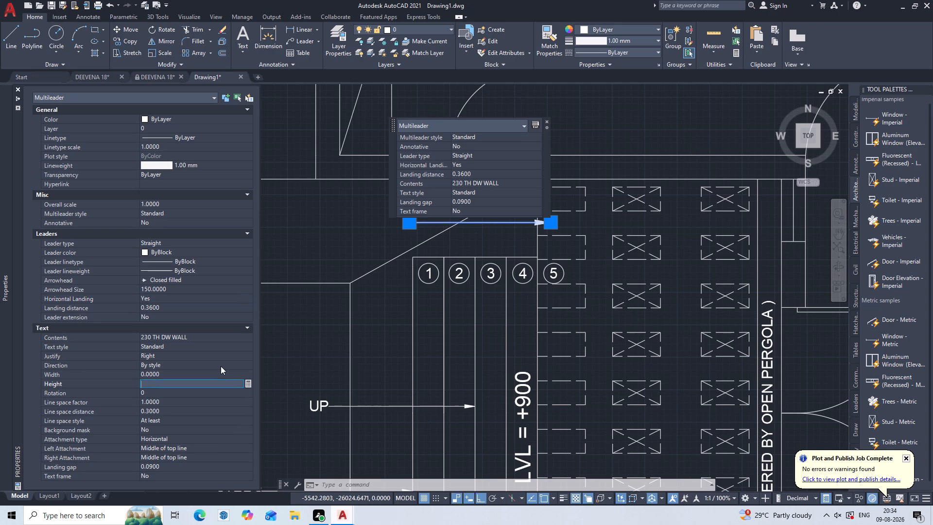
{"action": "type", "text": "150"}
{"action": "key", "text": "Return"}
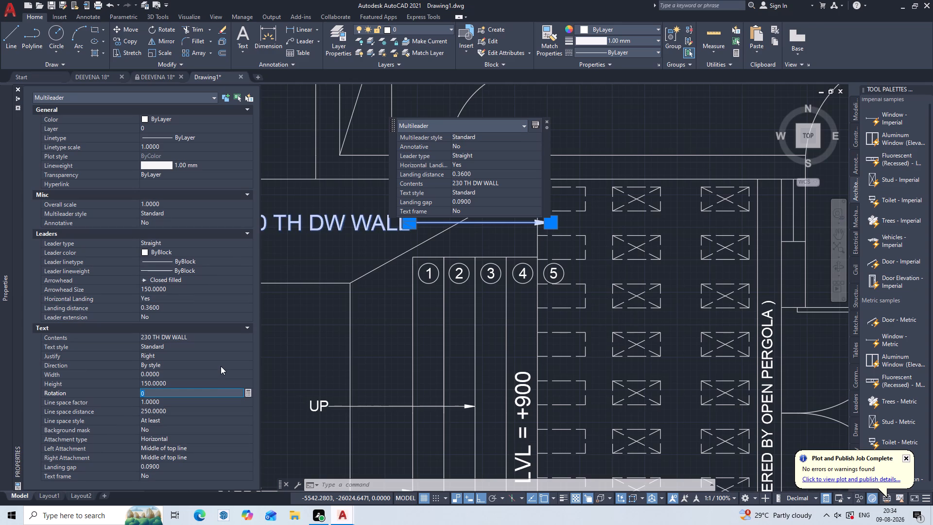
Set the text height of the "230 TH DW WALL" leader to 100 and deselect it.
{"action": "left_click", "coordinate": [225, 380]}
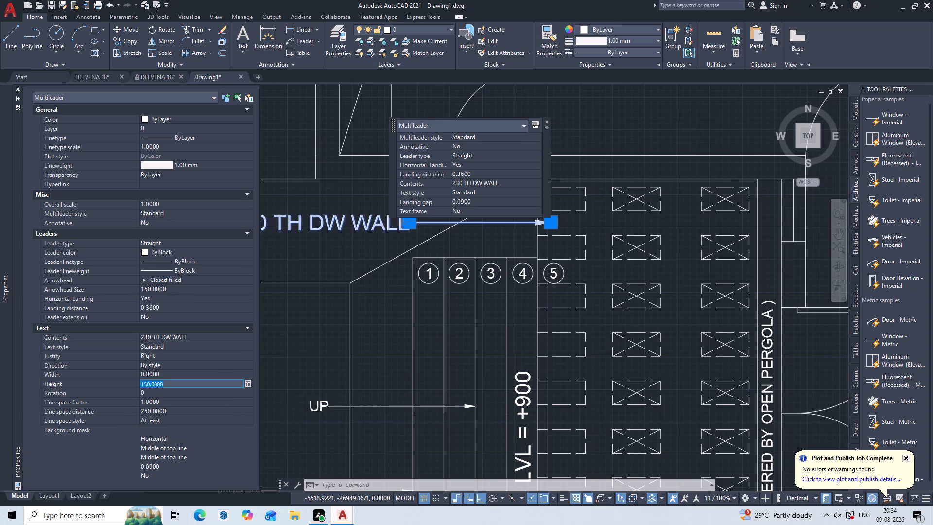
{"action": "key", "text": "BackSpace"}
{"action": "type", "text": "100"}
{"action": "key", "text": "Return"}
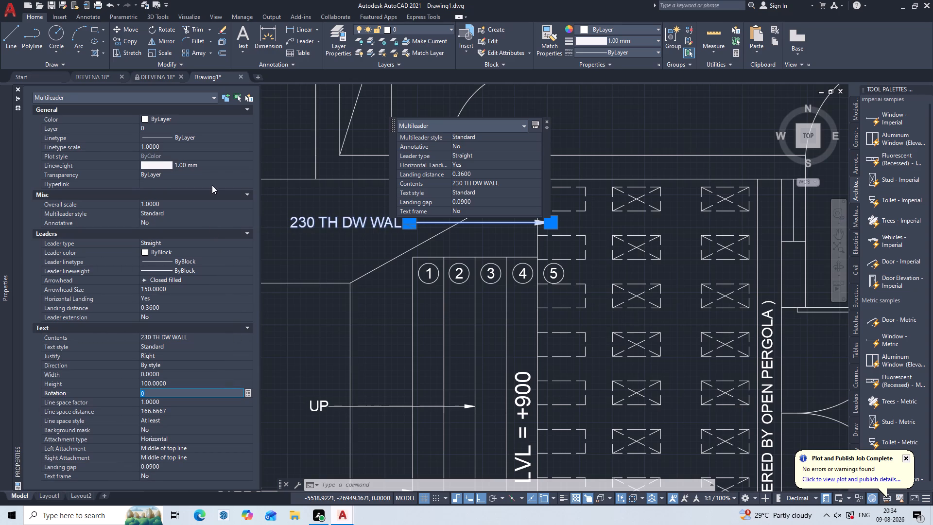
{"action": "key", "text": "Escape"}
{"action": "key", "text": "Escape"}
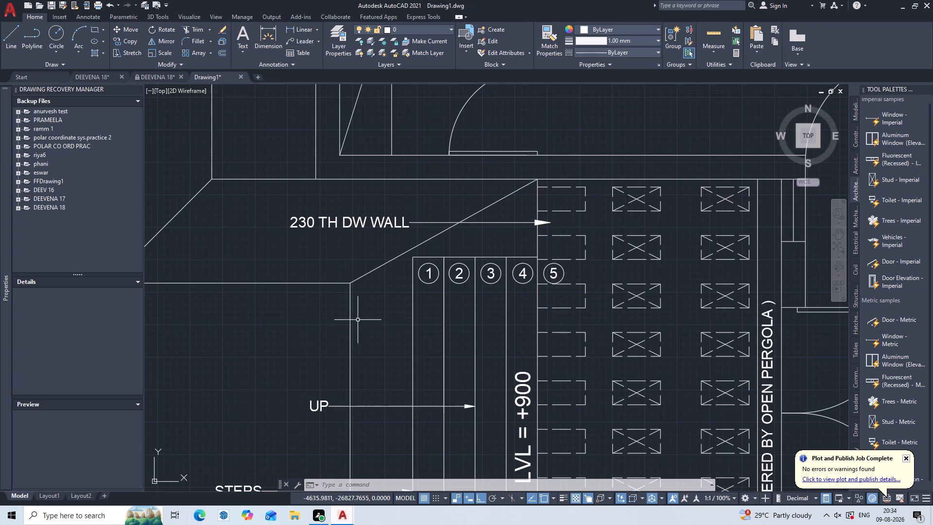
Examine the annotated steps and pergola area, the double entrance door and the adjoining door openings of the upper block.
{"action": "scroll", "coordinate": [331, 308], "scroll_direction": "down", "scroll_amount": 1}
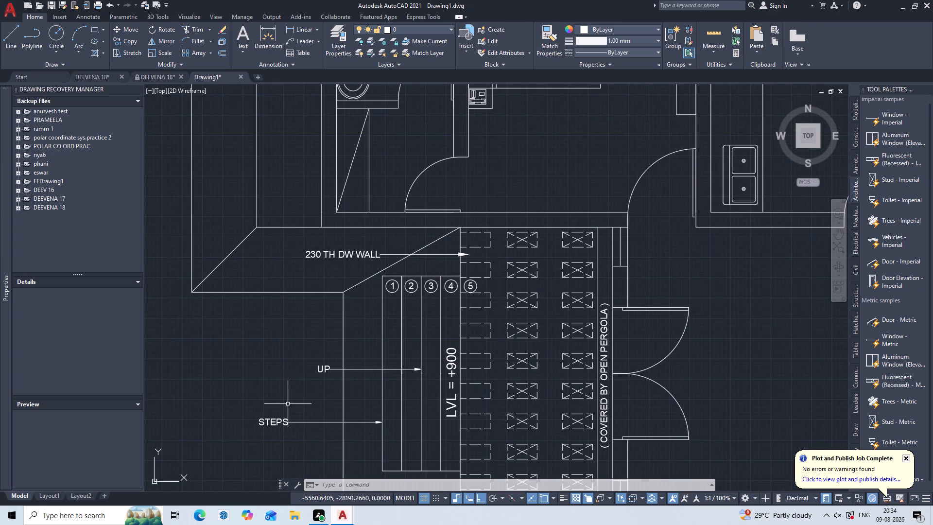
{"action": "scroll", "coordinate": [285, 418], "scroll_direction": "down", "scroll_amount": 1}
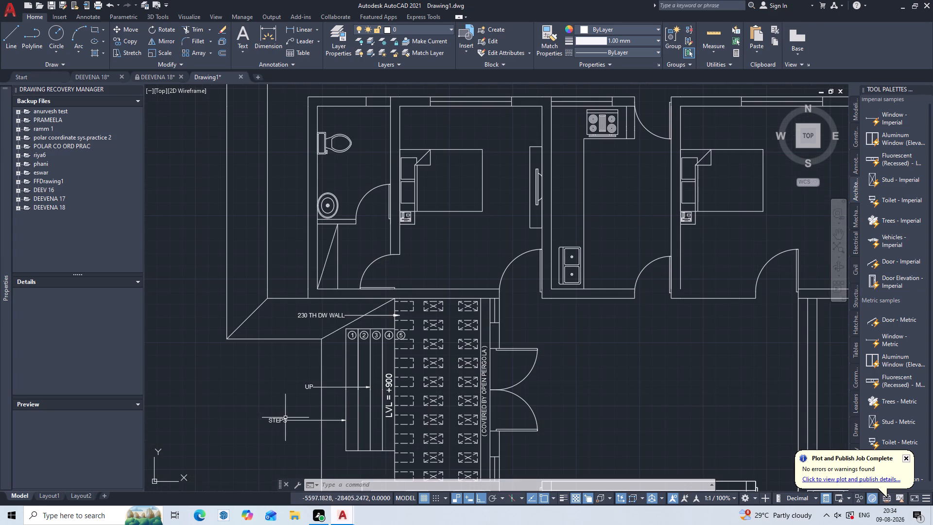
{"action": "scroll", "coordinate": [356, 334], "scroll_direction": "down", "scroll_amount": 1}
{"action": "middle_click_drag", "start_coordinate": [354, 372], "coordinate": [228, 292]}
{"action": "middle_click", "coordinate": [227, 291]}
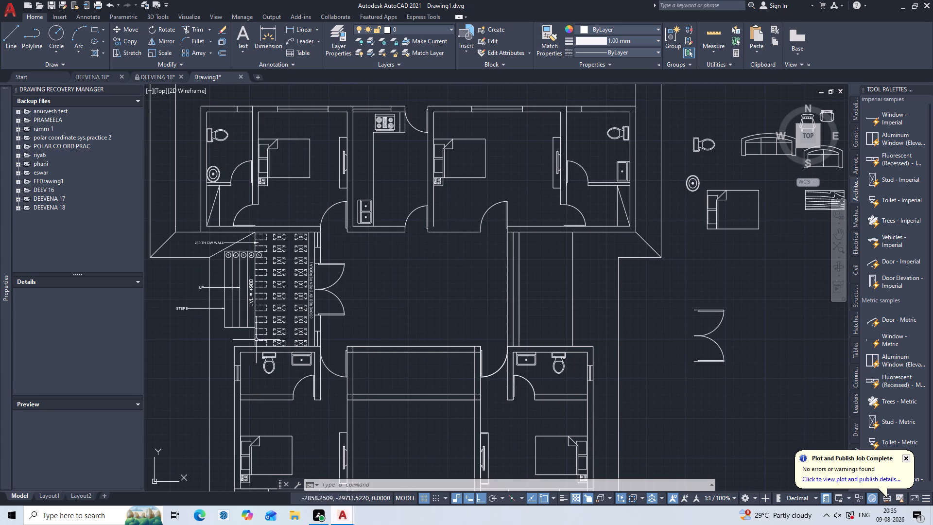
{"action": "scroll", "coordinate": [321, 237], "scroll_direction": "up", "scroll_amount": 3}
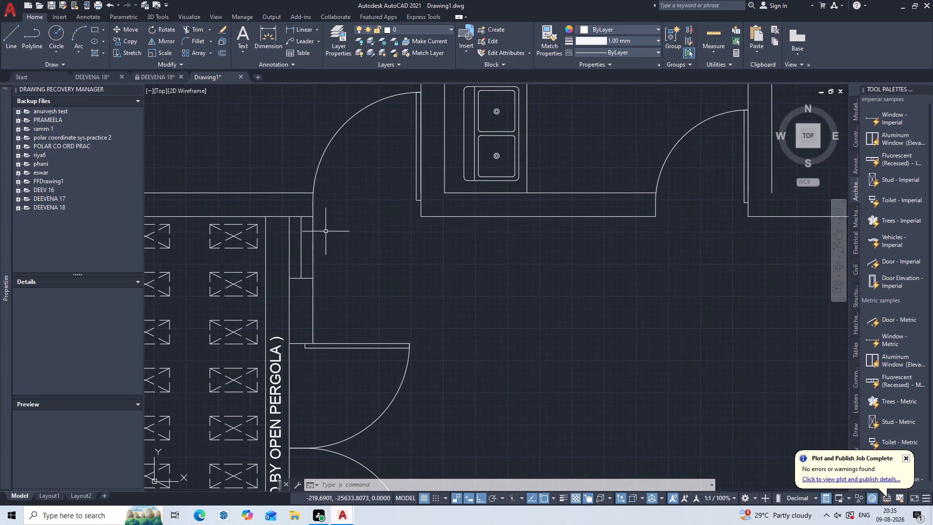
{"action": "middle_click_drag", "start_coordinate": [326, 231], "coordinate": [347, 289]}
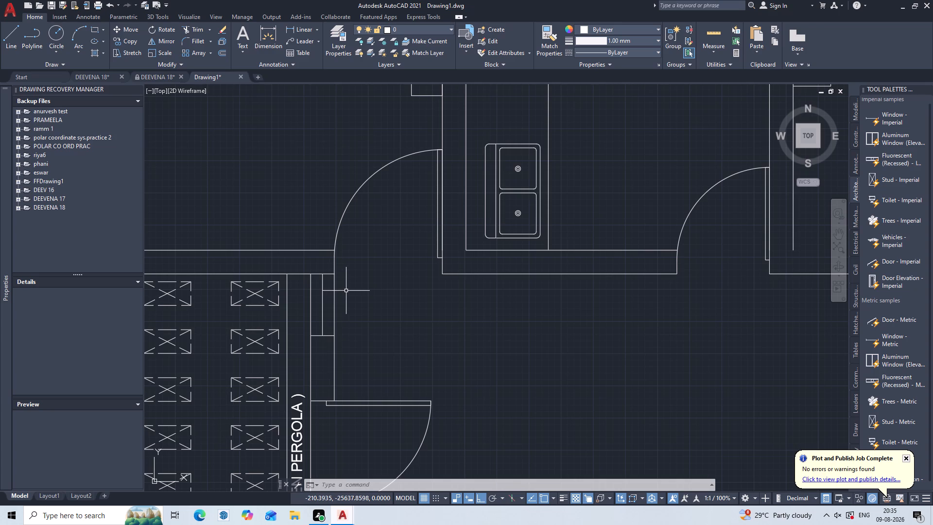
{"action": "right_click_drag", "start_coordinate": [295, 440], "coordinate": [270, 524]}
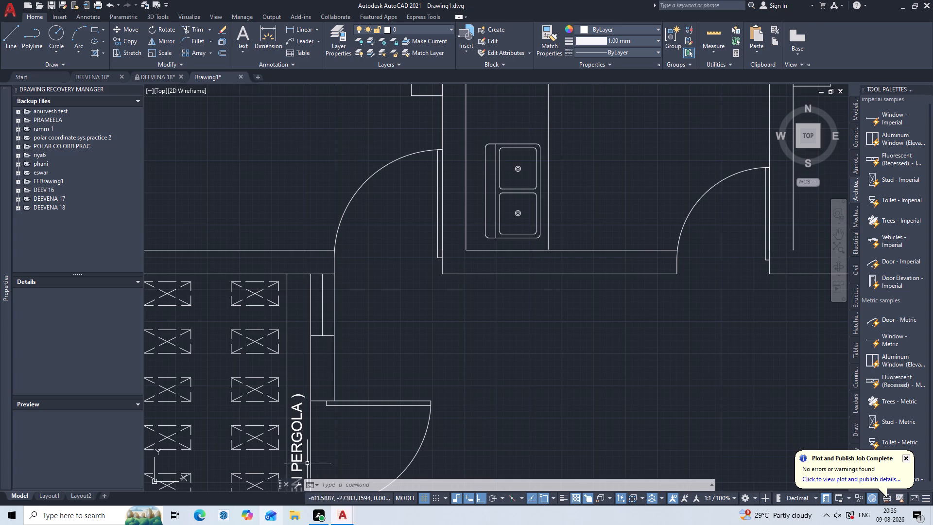
{"action": "scroll", "coordinate": [291, 294], "scroll_direction": "down", "scroll_amount": 2}
{"action": "scroll", "coordinate": [308, 323], "scroll_direction": "up", "scroll_amount": 1}
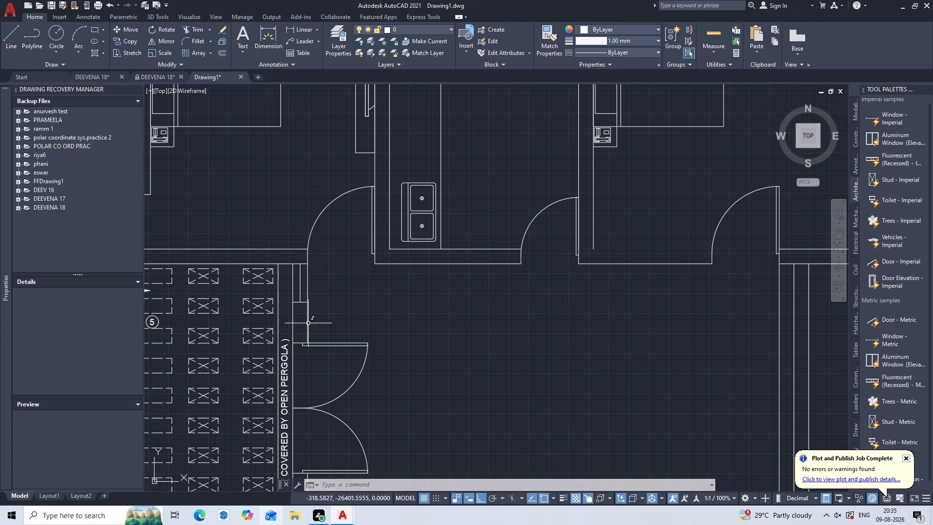
{"action": "right_click", "coordinate": [339, 303]}
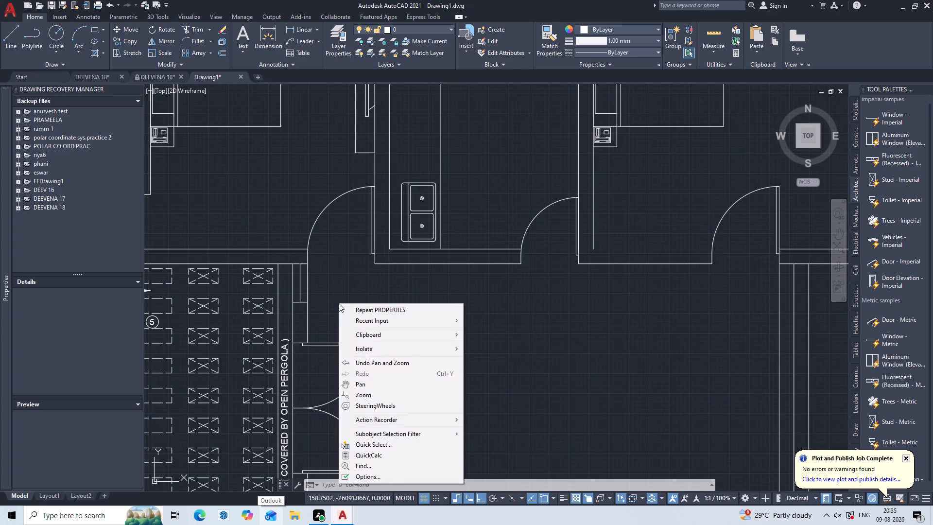
{"action": "key", "text": "Escape"}
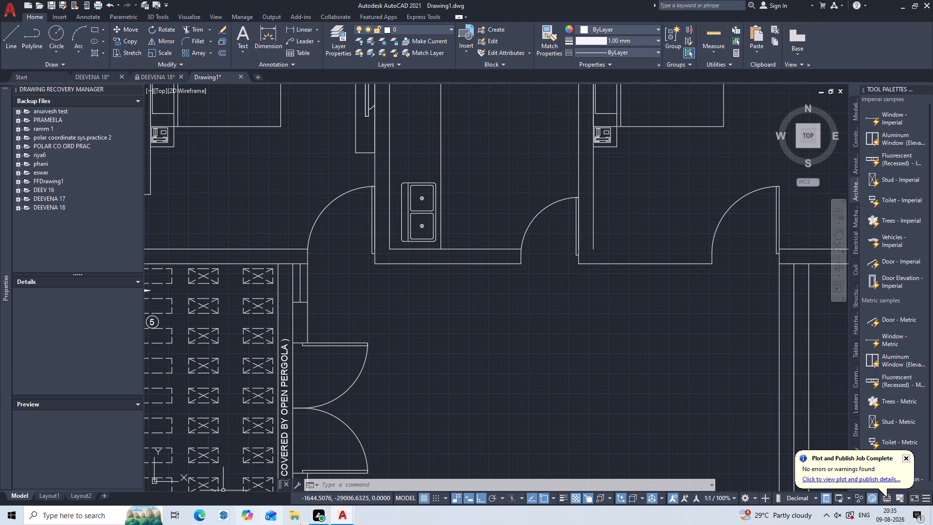
{"action": "scroll", "coordinate": [402, 242], "scroll_direction": "down", "scroll_amount": 1}
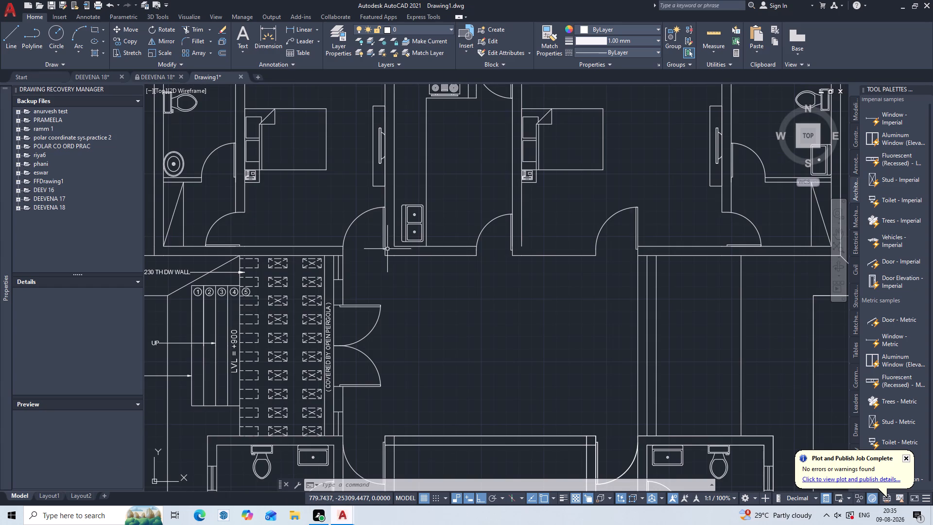
Examine the annotated entrance steps and pergola, the upper block's rooms and the roof outline around them.
{"action": "middle_click_drag", "start_coordinate": [387, 249], "coordinate": [511, 258]}
{"action": "scroll", "coordinate": [387, 249], "scroll_direction": "down", "scroll_amount": 1}
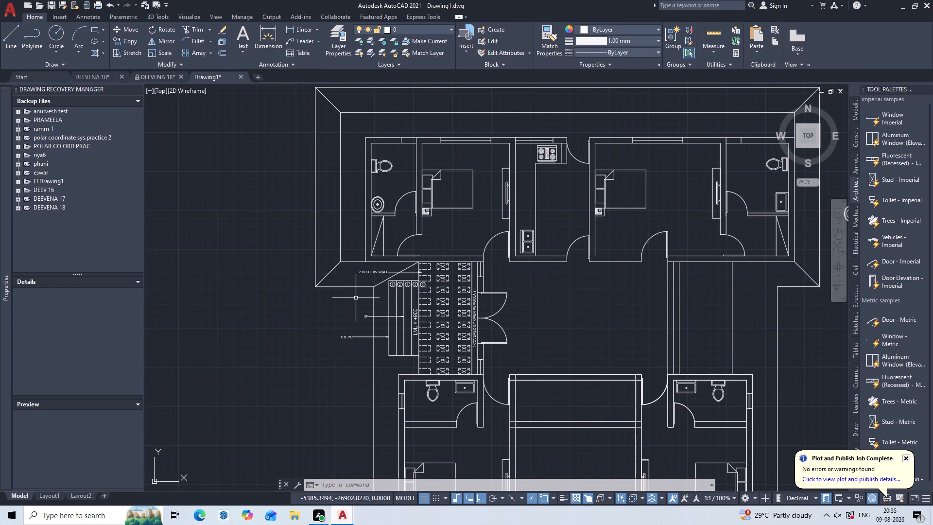
{"action": "scroll", "coordinate": [354, 299], "scroll_direction": "up", "scroll_amount": 2}
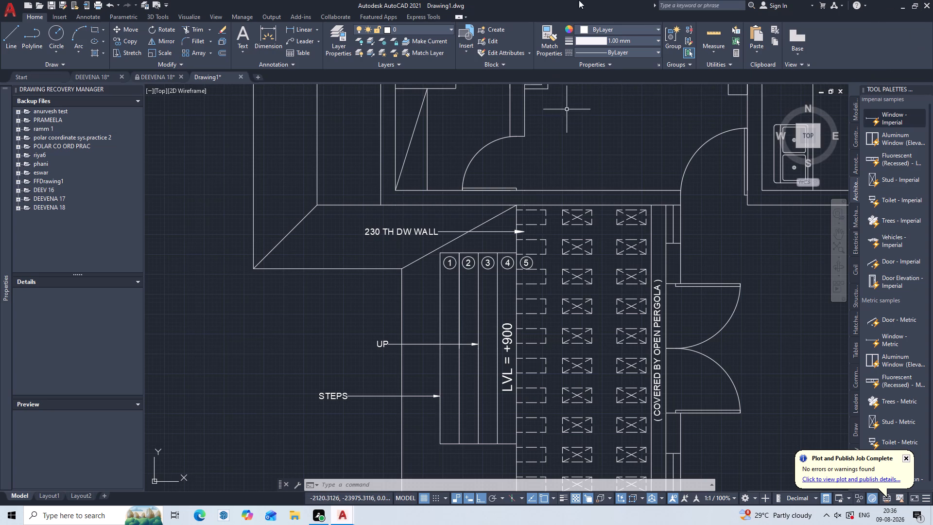
{"action": "middle_click_drag", "start_coordinate": [410, 159], "coordinate": [424, 224]}
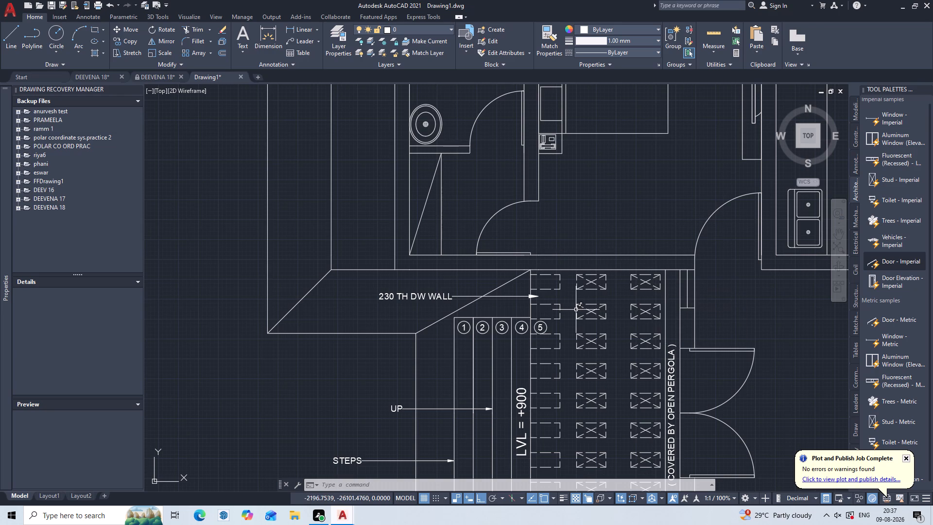
{"action": "scroll", "coordinate": [564, 191], "scroll_direction": "down", "scroll_amount": 3}
{"action": "middle_click_drag", "start_coordinate": [564, 191], "coordinate": [546, 192]}
{"action": "scroll", "coordinate": [573, 227], "scroll_direction": "up", "scroll_amount": 1}
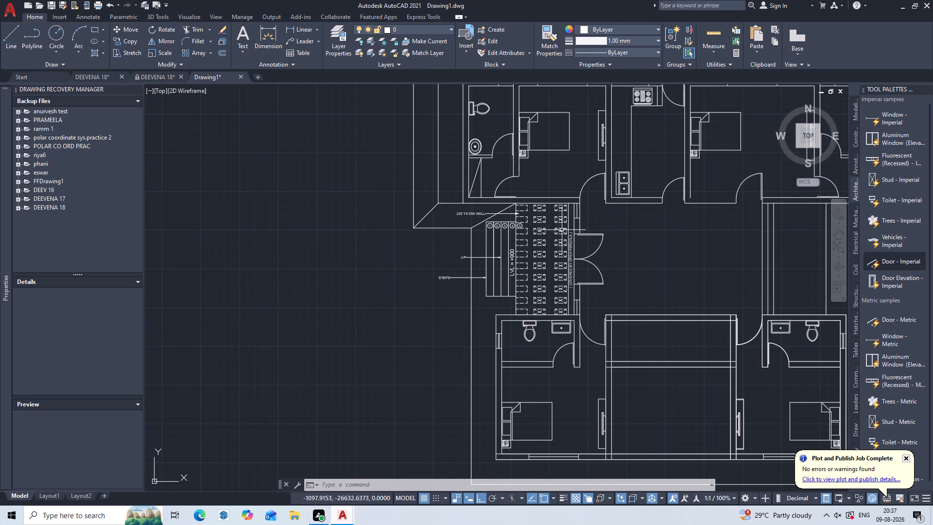
{"action": "middle_click_drag", "start_coordinate": [563, 228], "coordinate": [575, 282]}
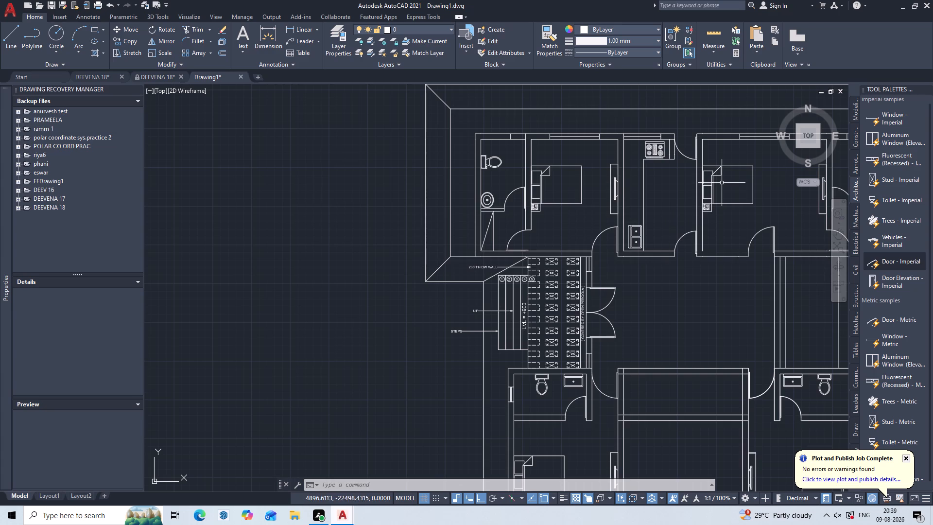
{"action": "middle_click_drag", "start_coordinate": [564, 211], "coordinate": [514, 310]}
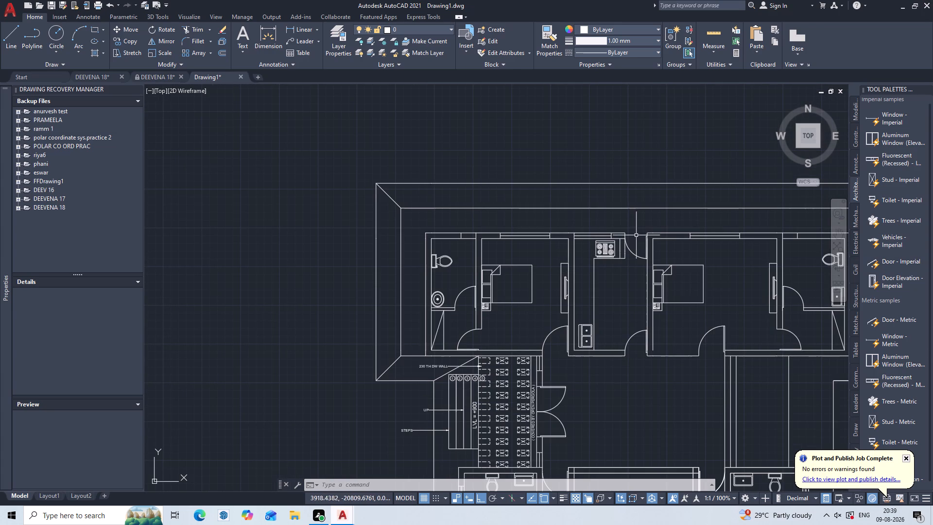
{"action": "middle_click_drag", "start_coordinate": [456, 246], "coordinate": [527, 267]}
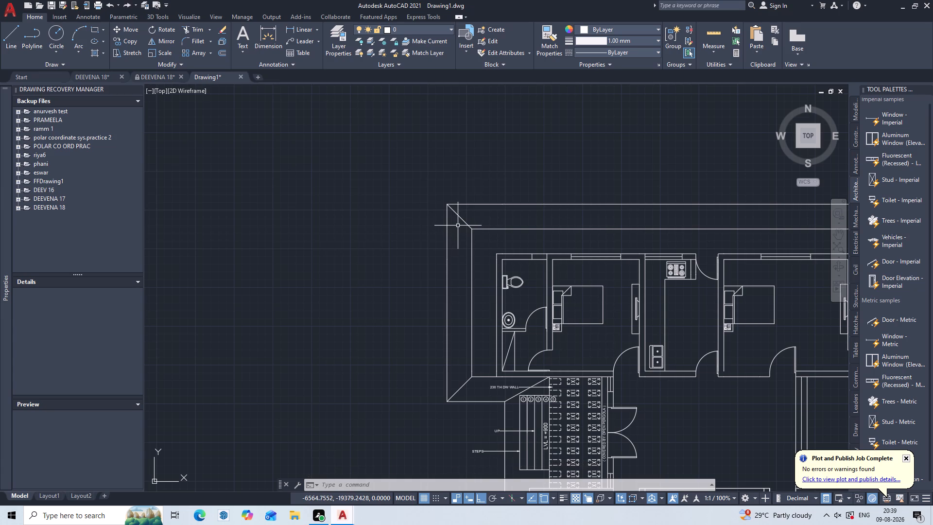
{"action": "middle_click_drag", "start_coordinate": [458, 226], "coordinate": [294, 124]}
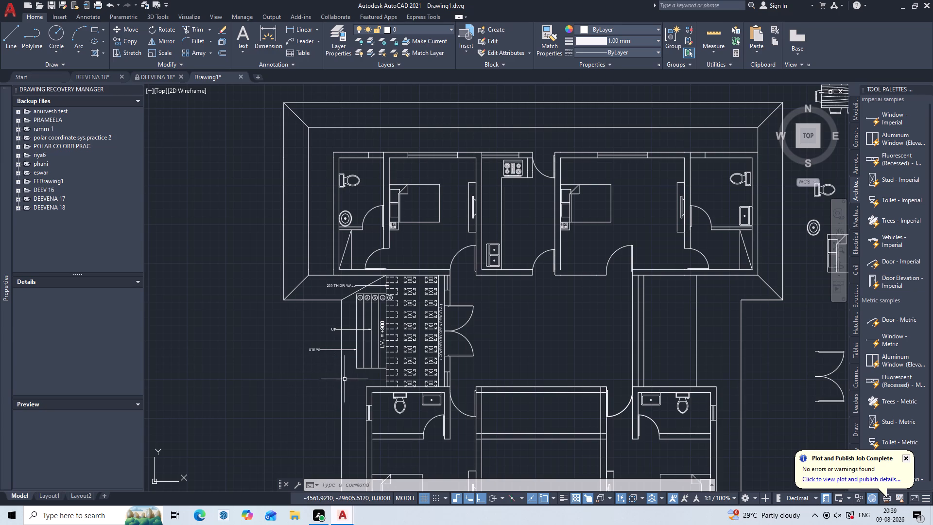
Mirror the annotated entrance steps, pergola and double door about the plan's vertical centreline, keeping the source objects.
{"action": "double_click", "coordinate": [480, 284]}
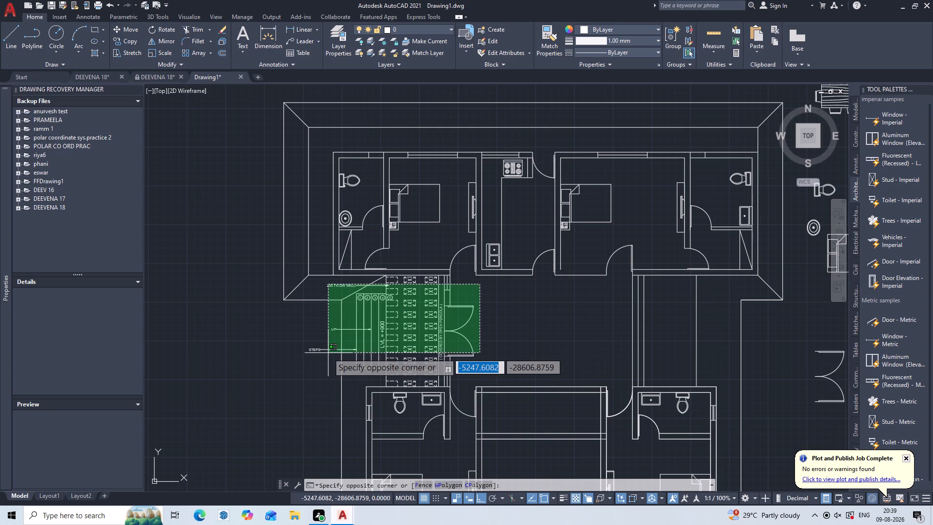
{"action": "triple_click", "coordinate": [257, 382]}
{"action": "double_click", "coordinate": [257, 382]}
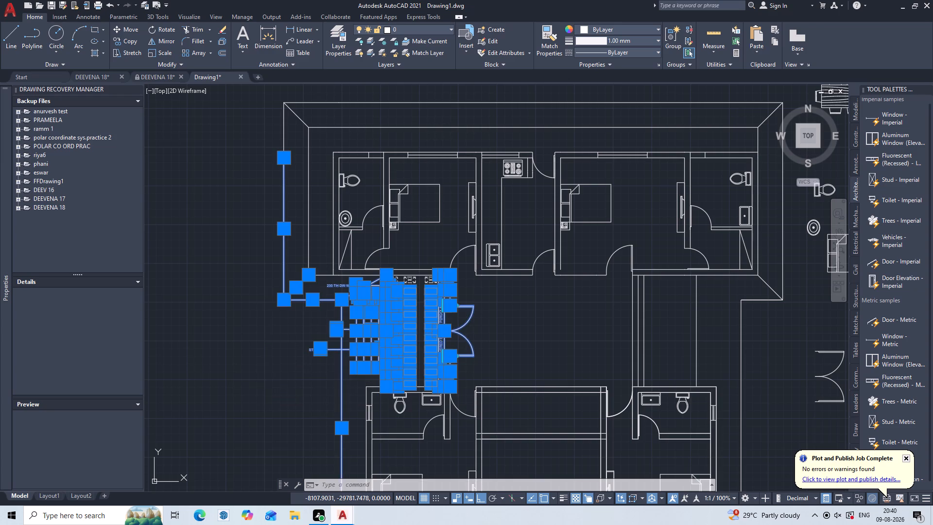
{"action": "key", "text": "c"}
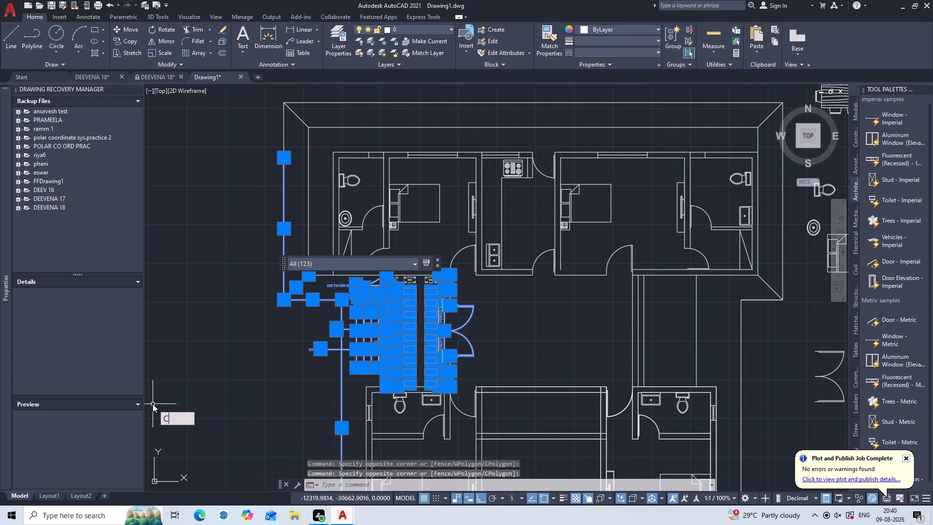
{"action": "key", "text": "BackSpace"}
{"action": "type", "text": "MI"}
{"action": "key", "text": "Return"}
{"action": "middle_click_drag", "start_coordinate": [283, 364], "coordinate": [227, 329]}
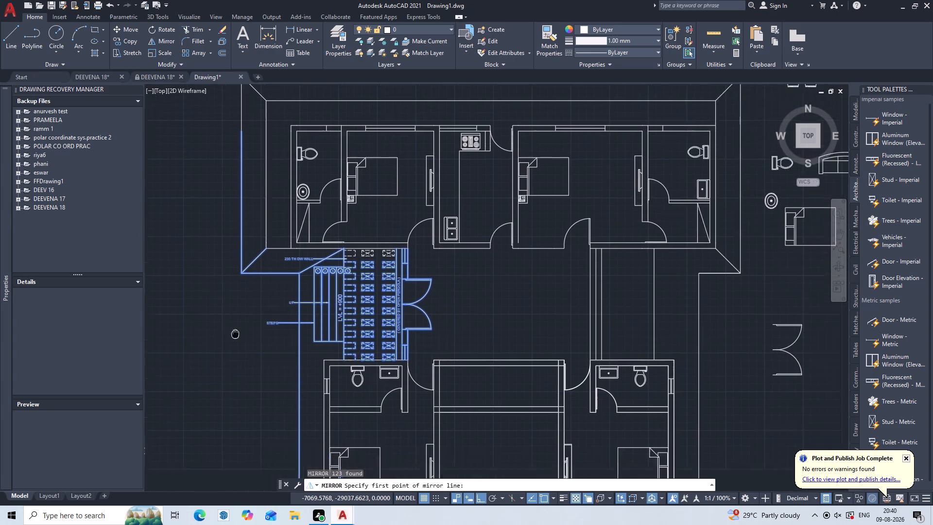
{"action": "middle_click_drag", "start_coordinate": [227, 329], "coordinate": [173, 306]}
{"action": "scroll", "coordinate": [173, 306], "scroll_direction": "down", "scroll_amount": 2}
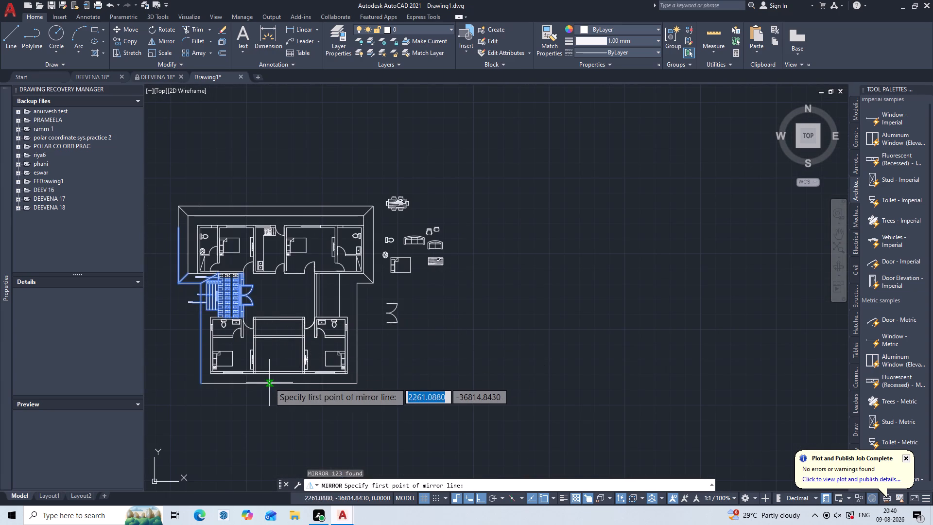
{"action": "left_click", "coordinate": [281, 382]}
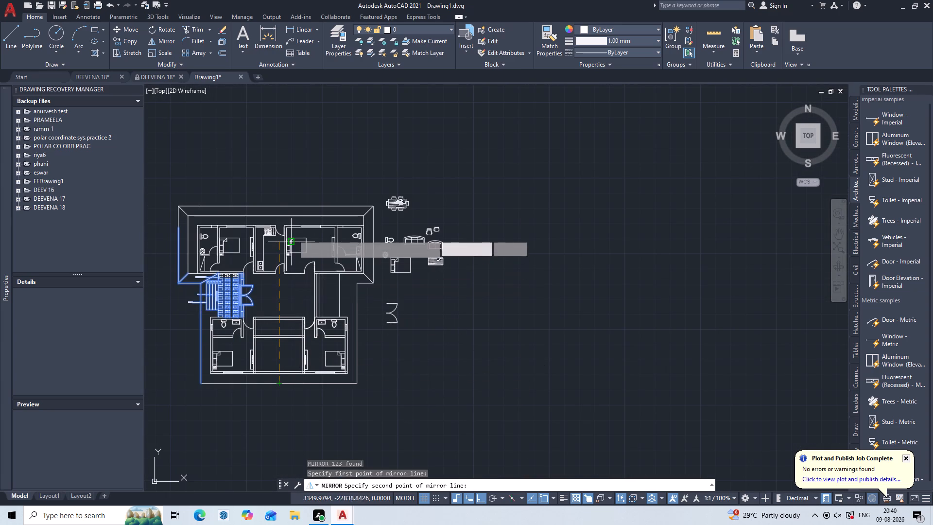
{"action": "double_click", "coordinate": [279, 204]}
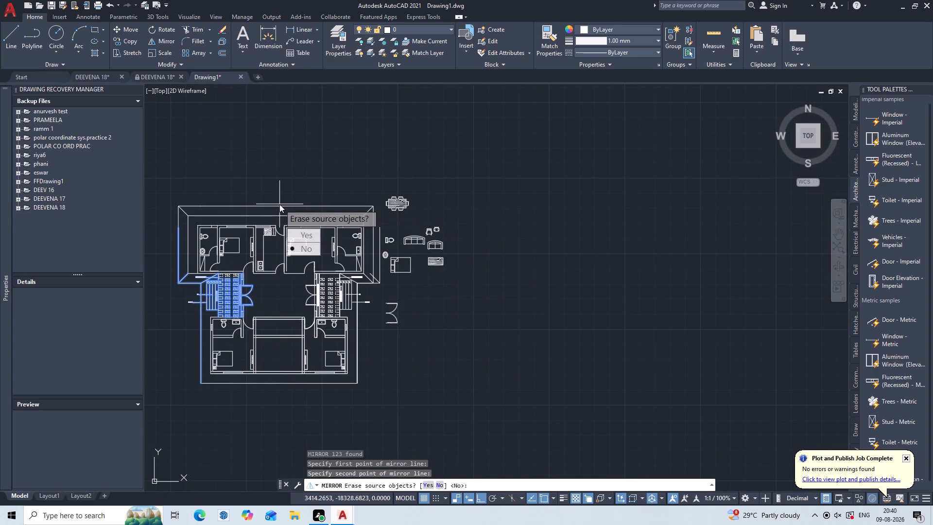
{"action": "left_click_drag", "start_coordinate": [304, 249], "coordinate": [279, 204]}
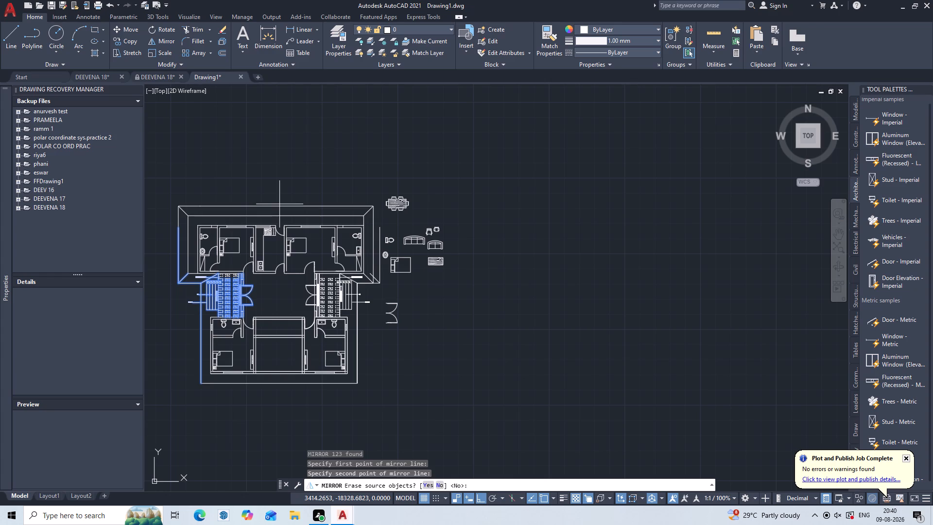
Delete the stray mirrored vertical and diagonal lines outside the outer corner beside the mirrored "230 TH DW WALL" leader.
{"action": "scroll", "coordinate": [334, 289], "scroll_direction": "up", "scroll_amount": 2}
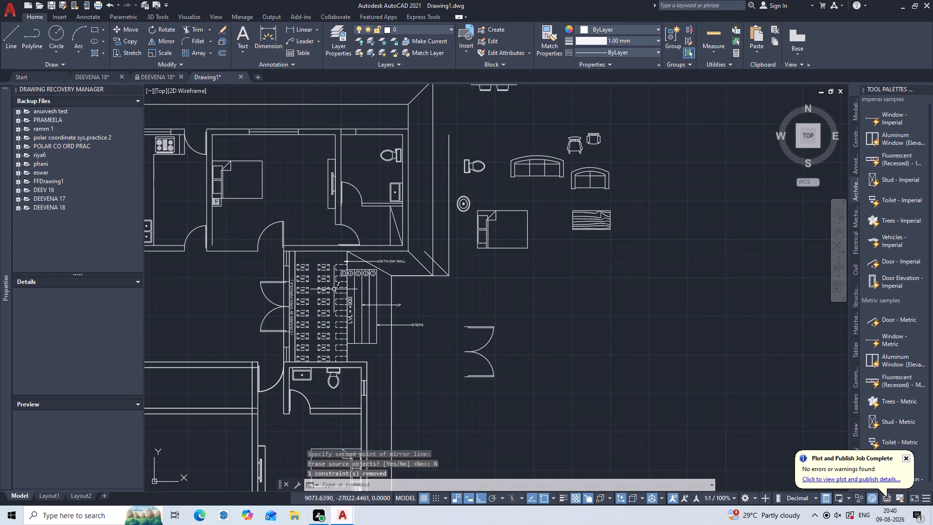
{"action": "scroll", "coordinate": [317, 305], "scroll_direction": "up", "scroll_amount": 1}
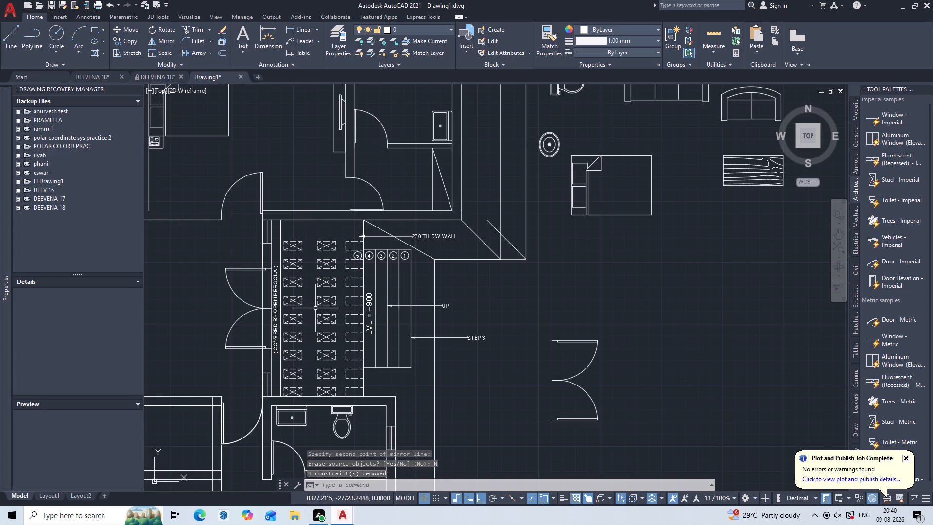
{"action": "scroll", "coordinate": [351, 285], "scroll_direction": "down", "scroll_amount": 2}
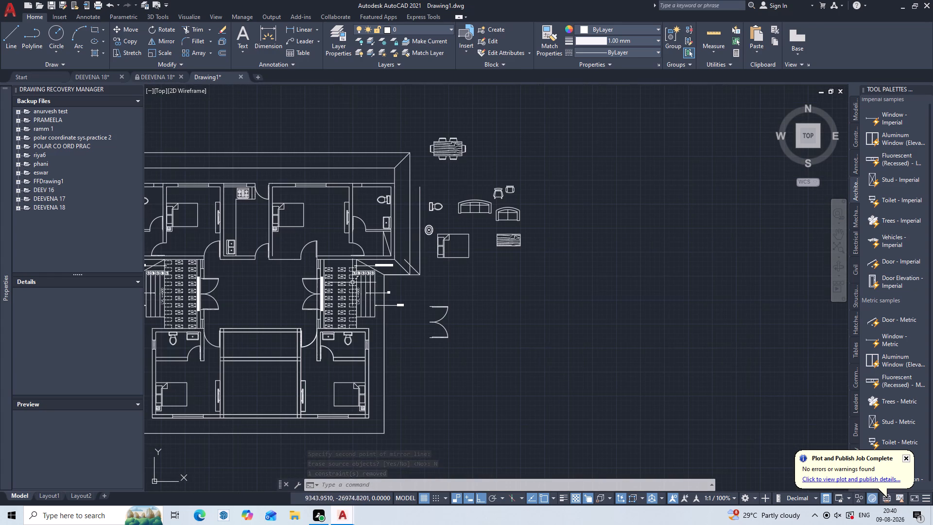
{"action": "scroll", "coordinate": [420, 272], "scroll_direction": "up", "scroll_amount": 3}
{"action": "left_click", "coordinate": [432, 230]}
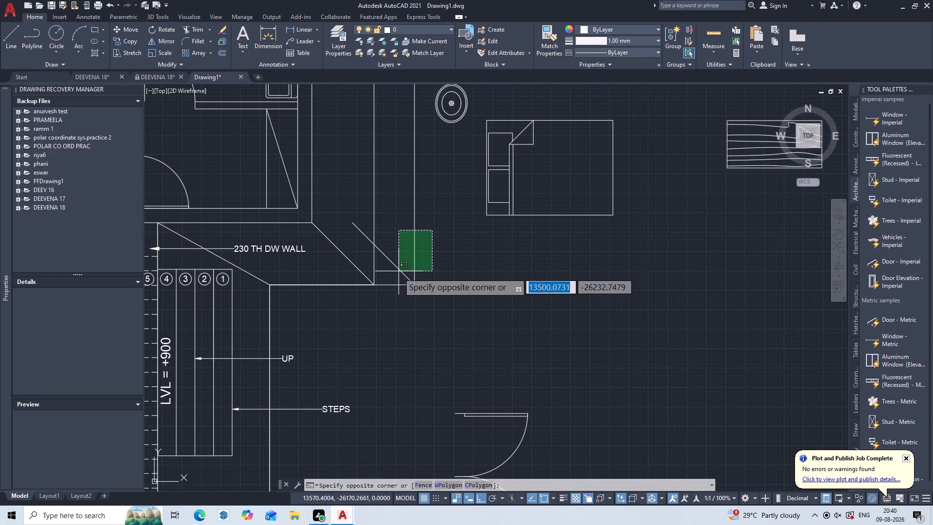
{"action": "double_click", "coordinate": [393, 267]}
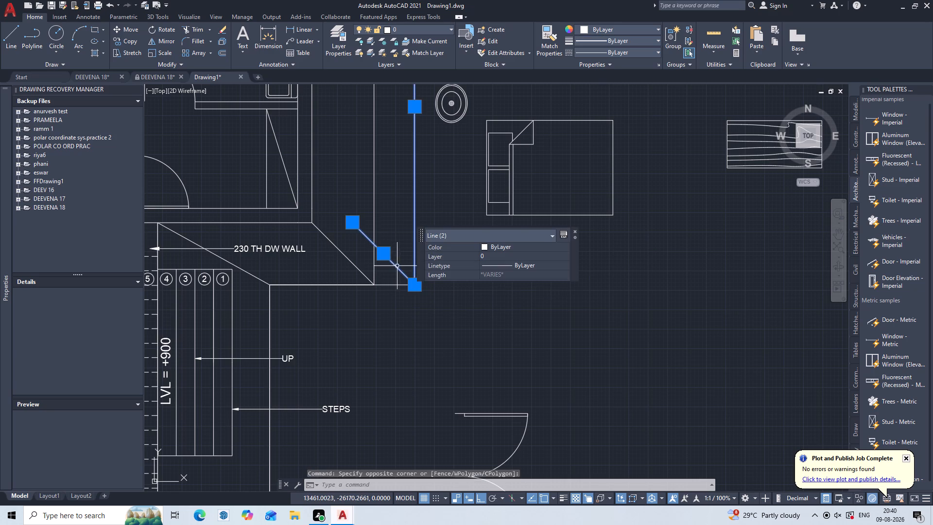
{"action": "key", "text": "Delete"}
Trim the leftover horizontal line that projects beyond the outer corner near the mirrored steps.
{"action": "type", "text": "TR"}
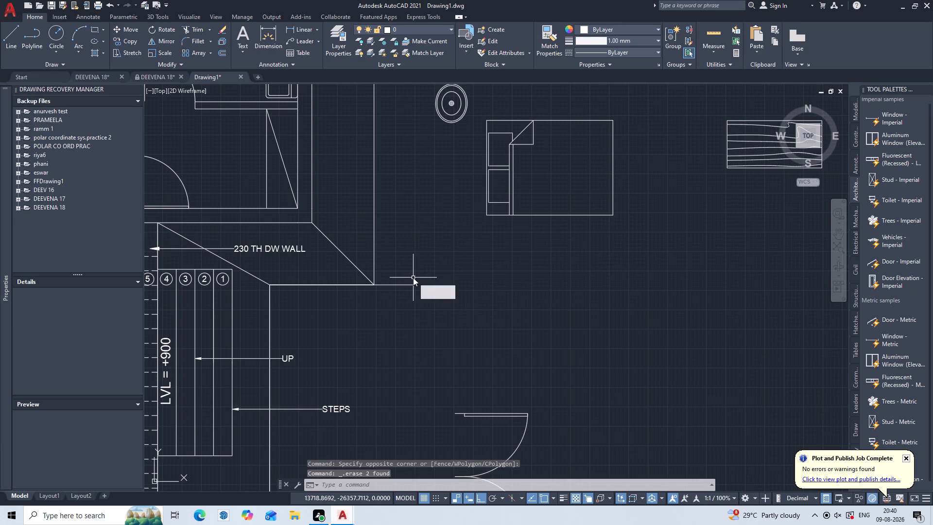
{"action": "key", "text": "Return"}
{"action": "left_click", "coordinate": [413, 278]}
{"action": "left_click", "coordinate": [384, 312]}
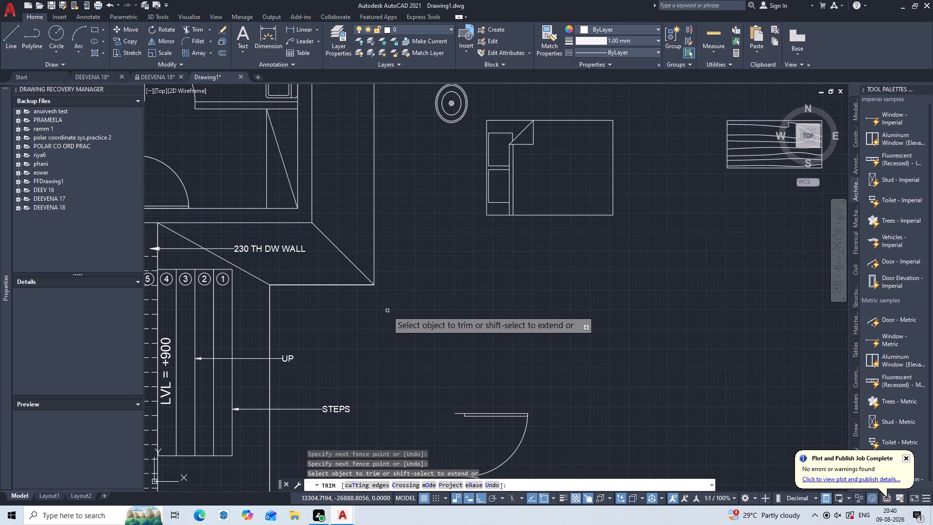
{"action": "key", "text": "Escape"}
Examine the cleaned-up outer corner and compare the mirrored entrance with the original across the whole plan.
{"action": "scroll", "coordinate": [314, 284], "scroll_direction": "up", "scroll_amount": 4}
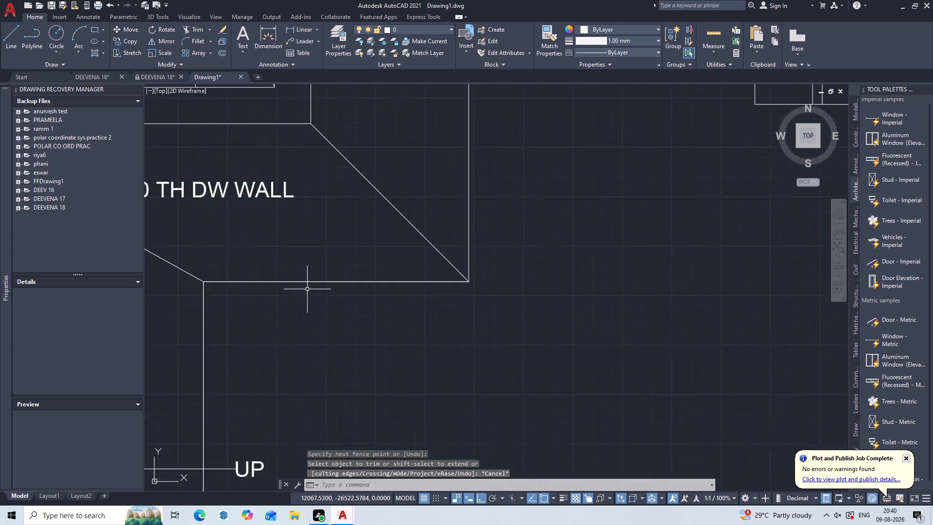
{"action": "scroll", "coordinate": [307, 289], "scroll_direction": "up", "scroll_amount": 1}
{"action": "scroll", "coordinate": [310, 275], "scroll_direction": "down", "scroll_amount": 6}
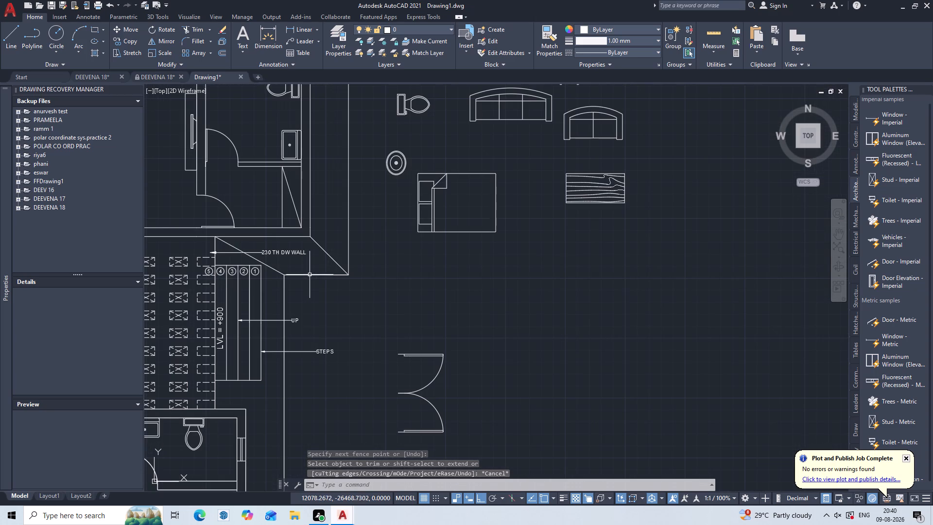
{"action": "middle_click_drag", "start_coordinate": [311, 277], "coordinate": [561, 195]}
{"action": "scroll", "coordinate": [561, 195], "scroll_direction": "down", "scroll_amount": 2}
{"action": "middle_click_drag", "start_coordinate": [407, 275], "coordinate": [380, 269]}
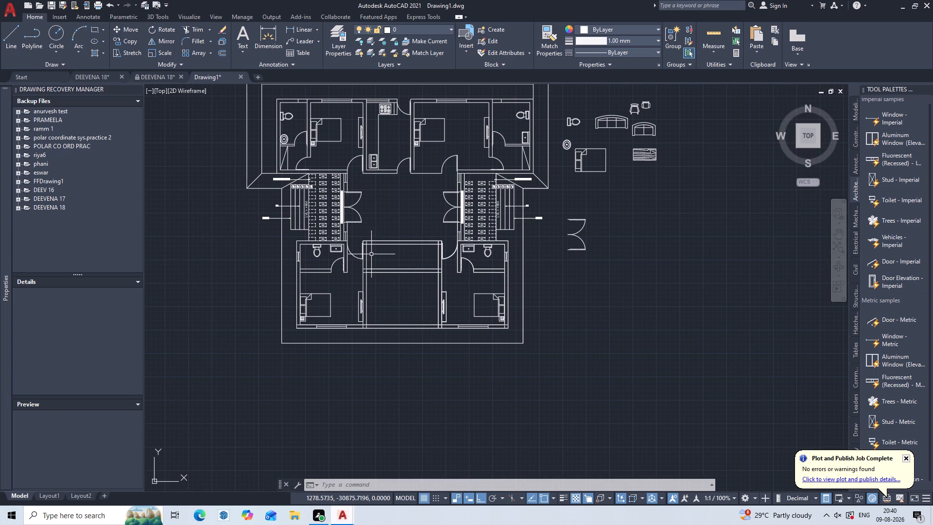
{"action": "middle_click_drag", "start_coordinate": [404, 240], "coordinate": [415, 284]}
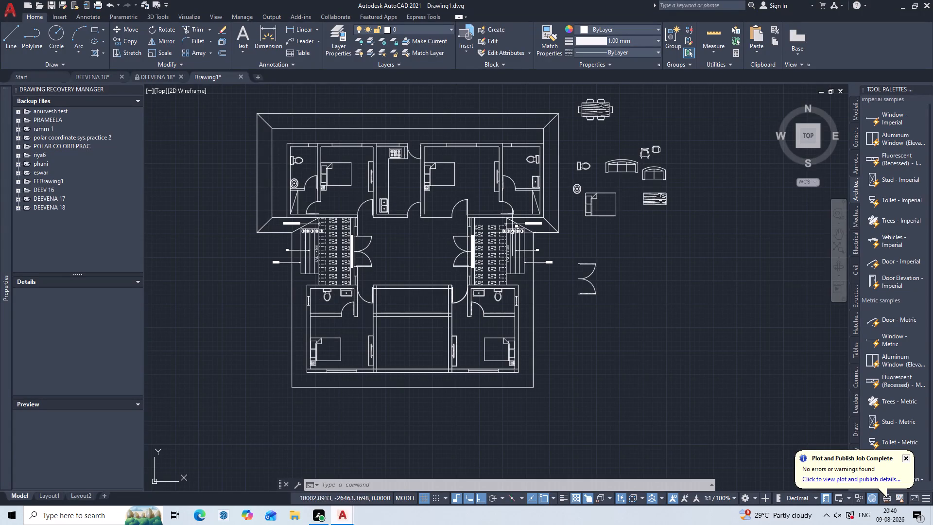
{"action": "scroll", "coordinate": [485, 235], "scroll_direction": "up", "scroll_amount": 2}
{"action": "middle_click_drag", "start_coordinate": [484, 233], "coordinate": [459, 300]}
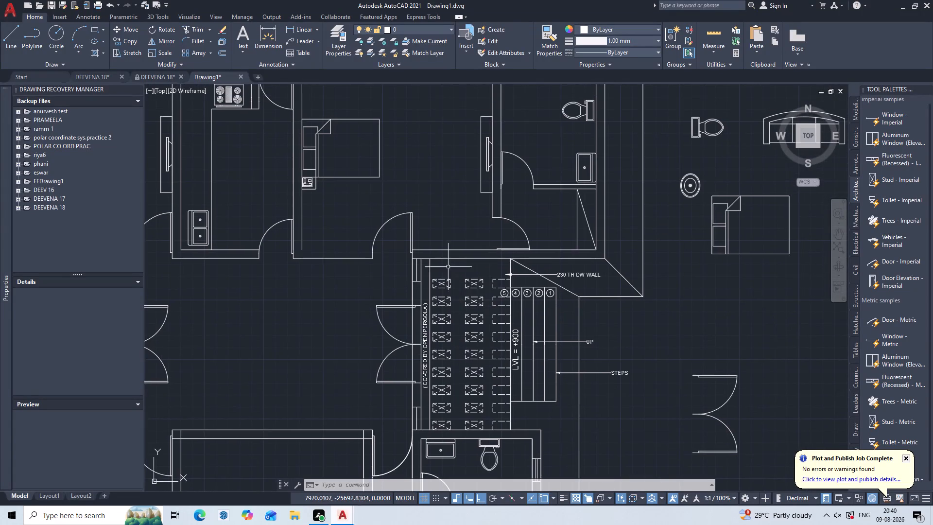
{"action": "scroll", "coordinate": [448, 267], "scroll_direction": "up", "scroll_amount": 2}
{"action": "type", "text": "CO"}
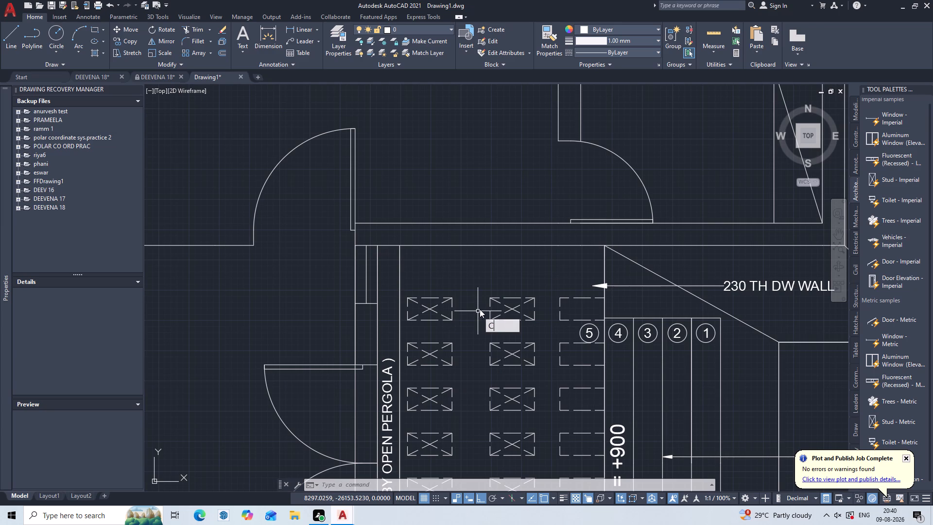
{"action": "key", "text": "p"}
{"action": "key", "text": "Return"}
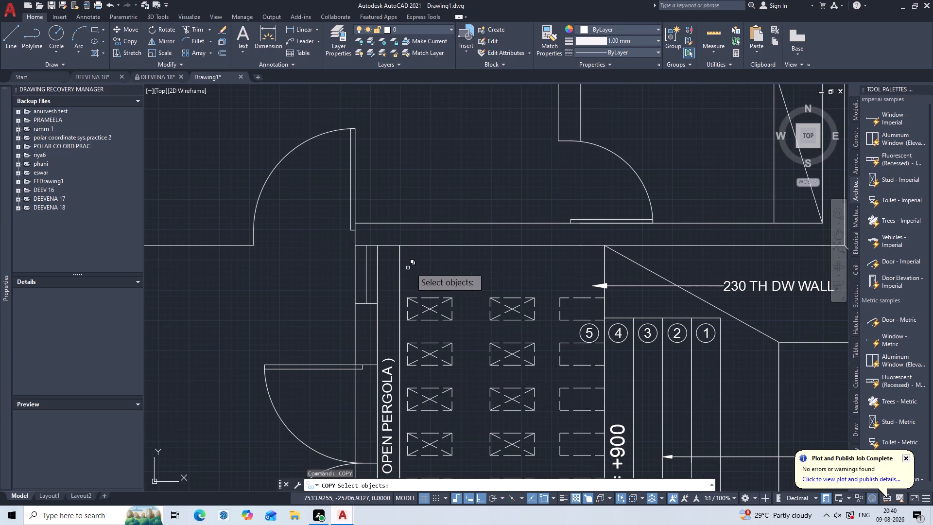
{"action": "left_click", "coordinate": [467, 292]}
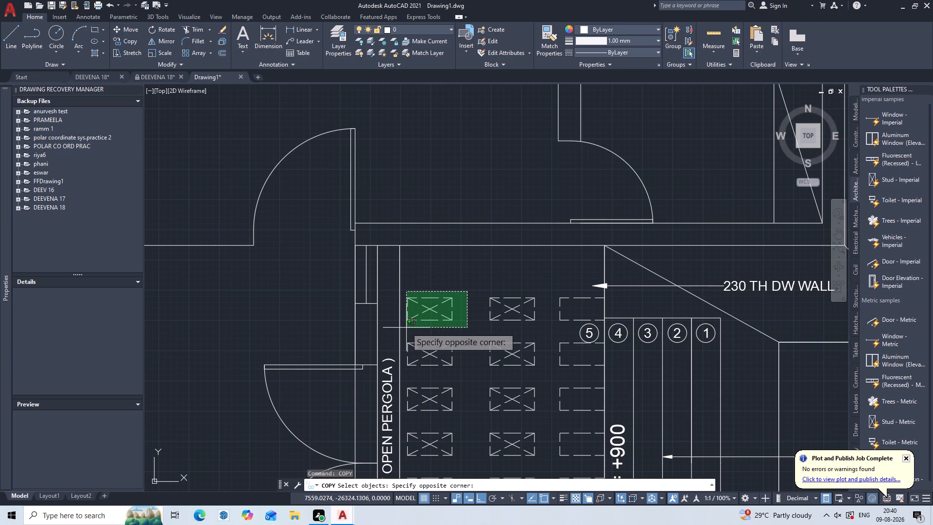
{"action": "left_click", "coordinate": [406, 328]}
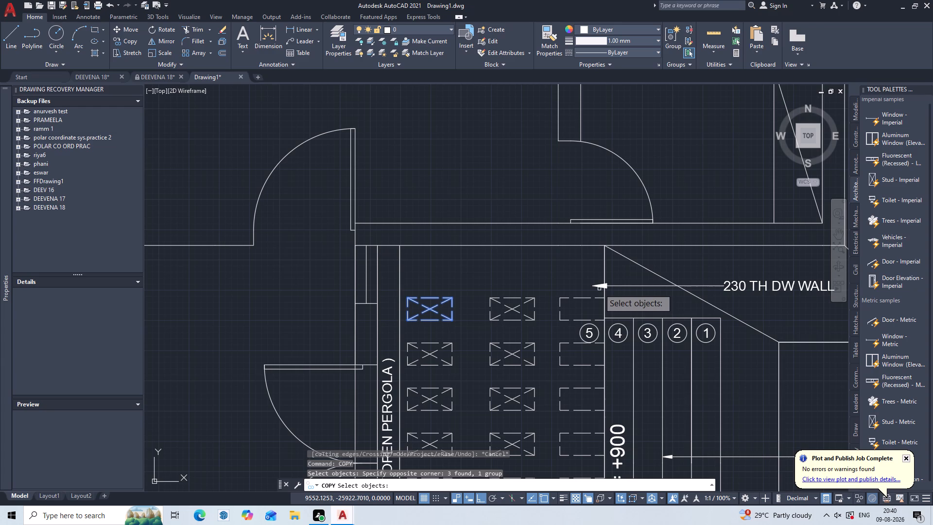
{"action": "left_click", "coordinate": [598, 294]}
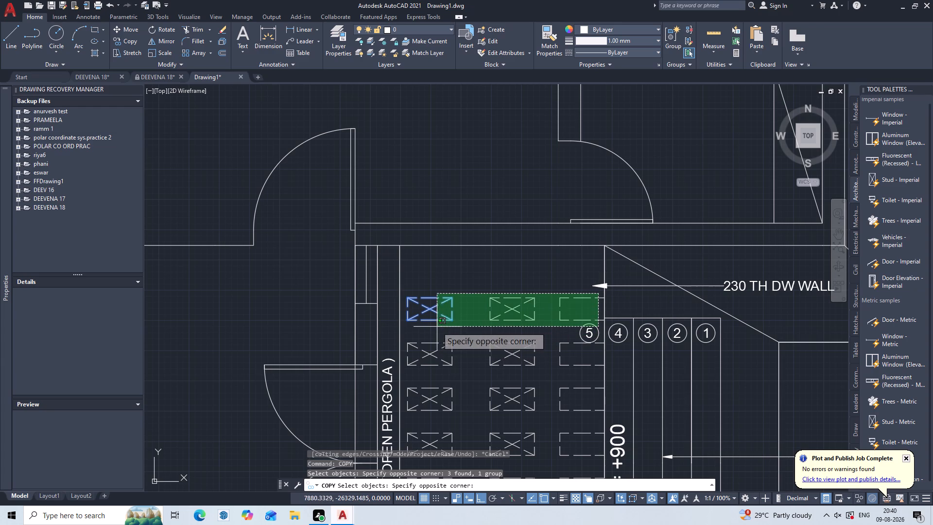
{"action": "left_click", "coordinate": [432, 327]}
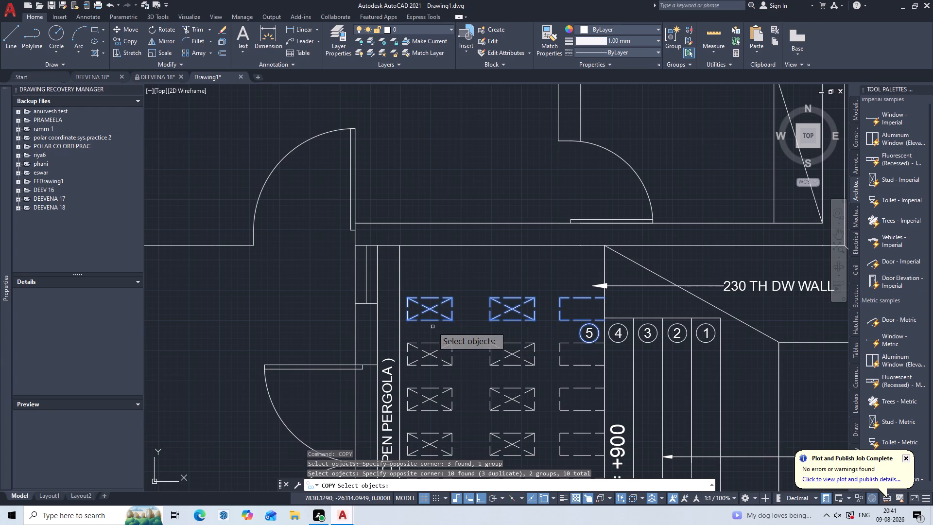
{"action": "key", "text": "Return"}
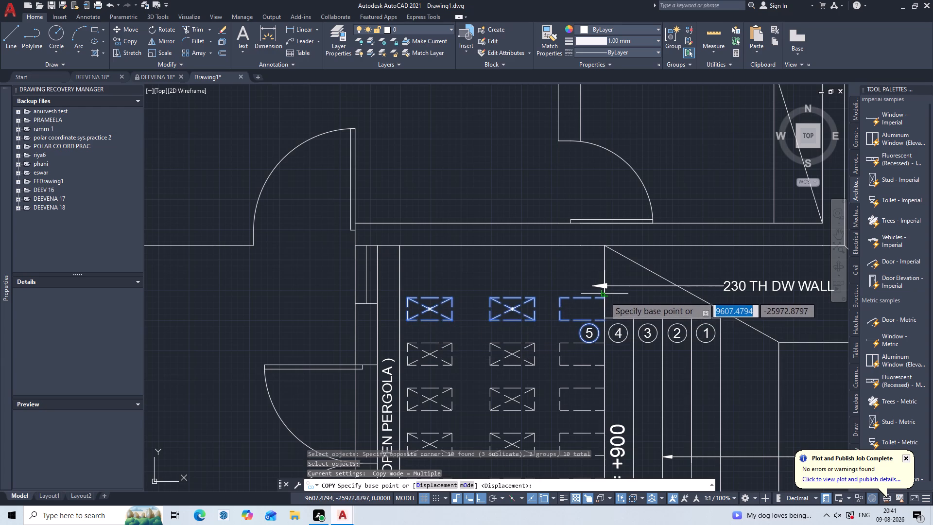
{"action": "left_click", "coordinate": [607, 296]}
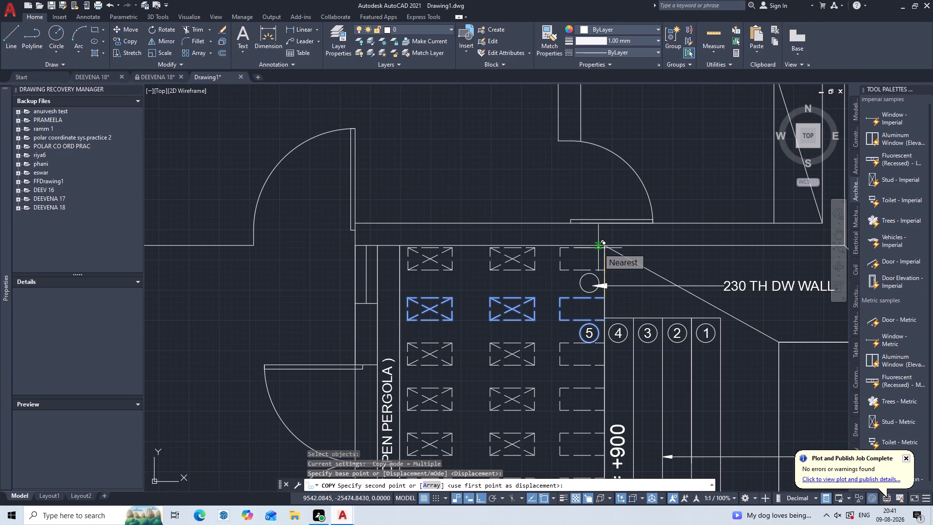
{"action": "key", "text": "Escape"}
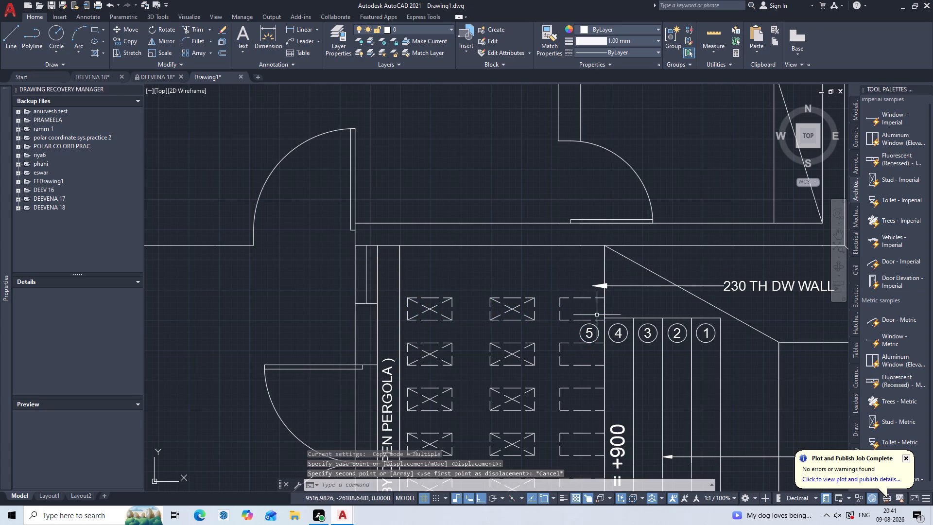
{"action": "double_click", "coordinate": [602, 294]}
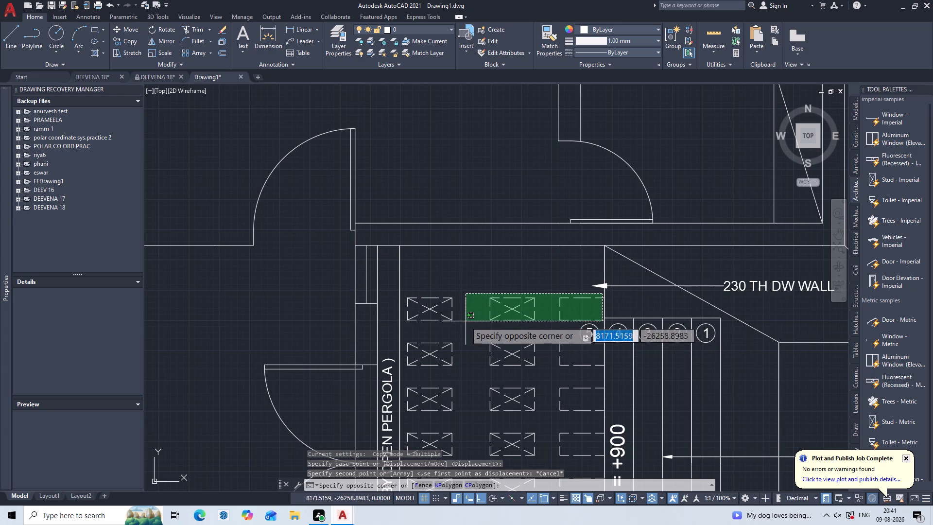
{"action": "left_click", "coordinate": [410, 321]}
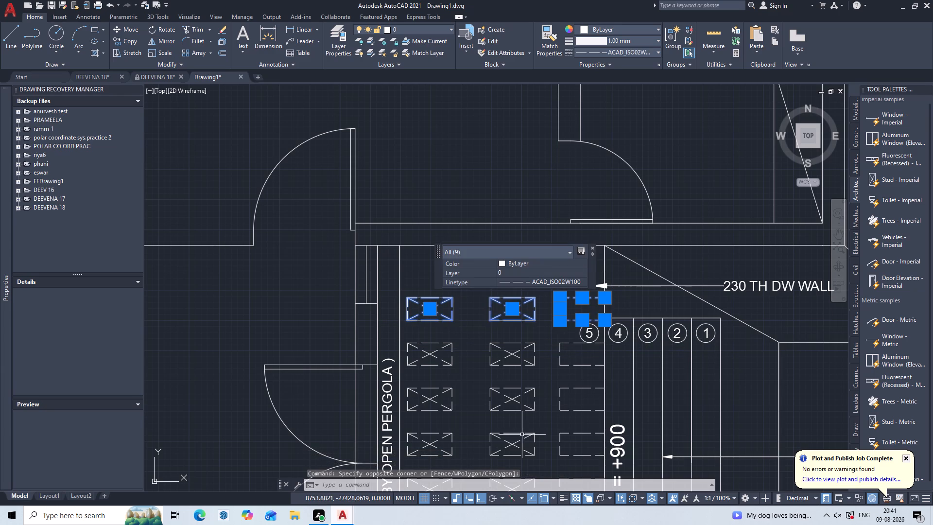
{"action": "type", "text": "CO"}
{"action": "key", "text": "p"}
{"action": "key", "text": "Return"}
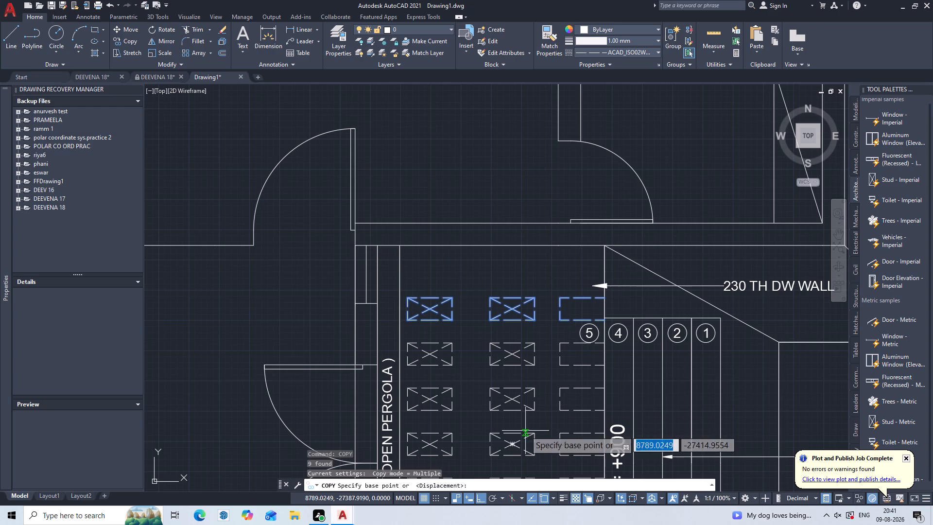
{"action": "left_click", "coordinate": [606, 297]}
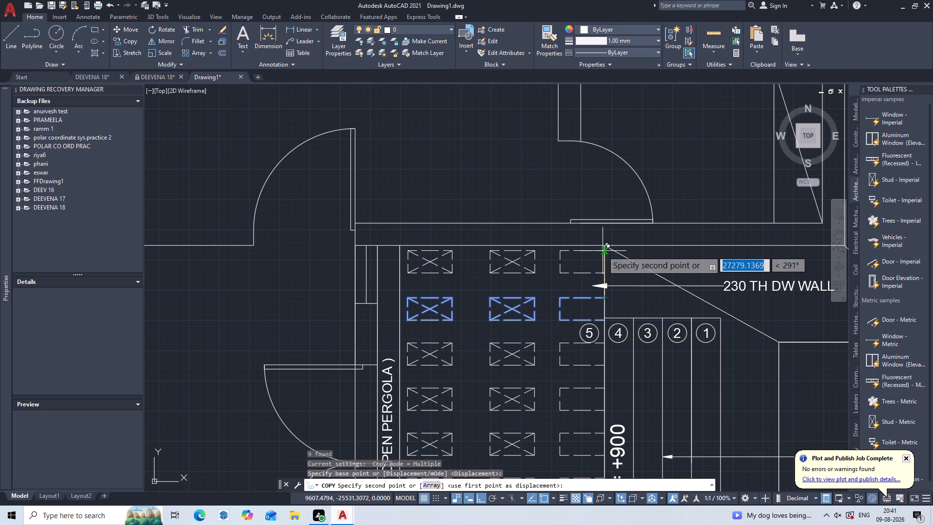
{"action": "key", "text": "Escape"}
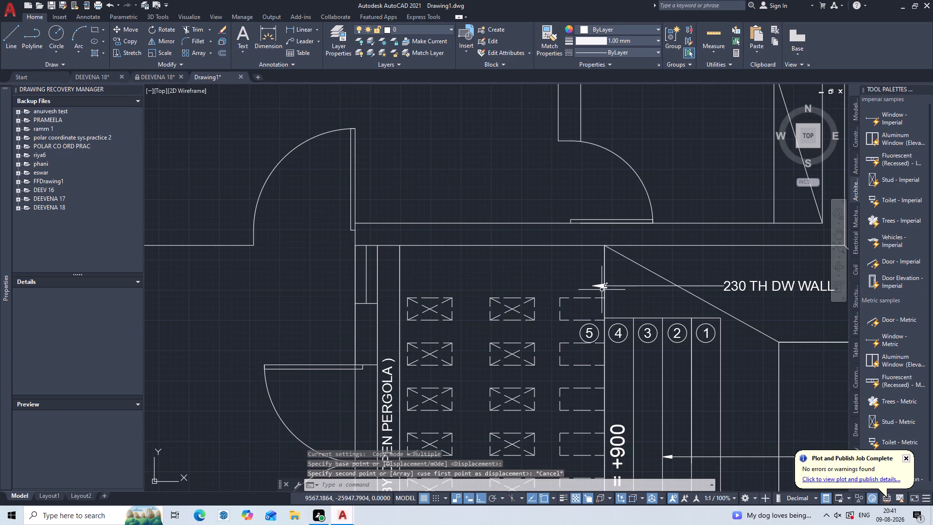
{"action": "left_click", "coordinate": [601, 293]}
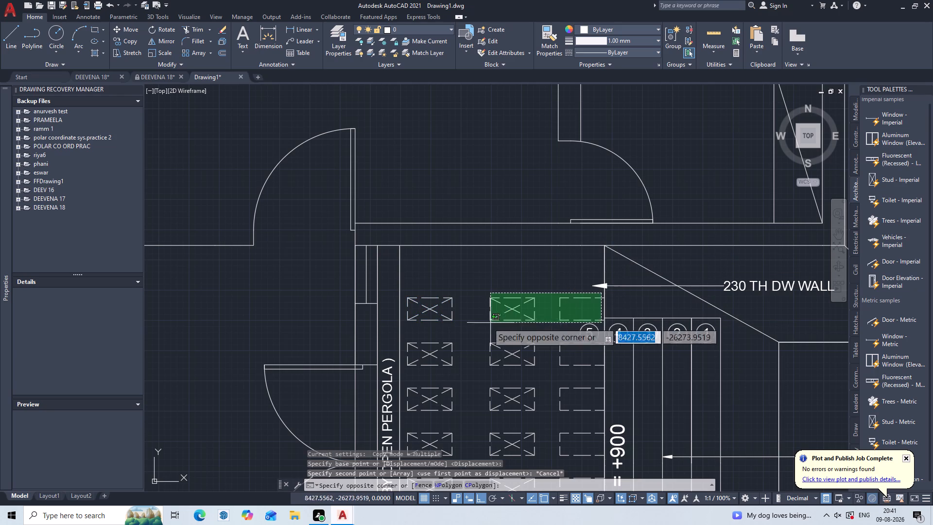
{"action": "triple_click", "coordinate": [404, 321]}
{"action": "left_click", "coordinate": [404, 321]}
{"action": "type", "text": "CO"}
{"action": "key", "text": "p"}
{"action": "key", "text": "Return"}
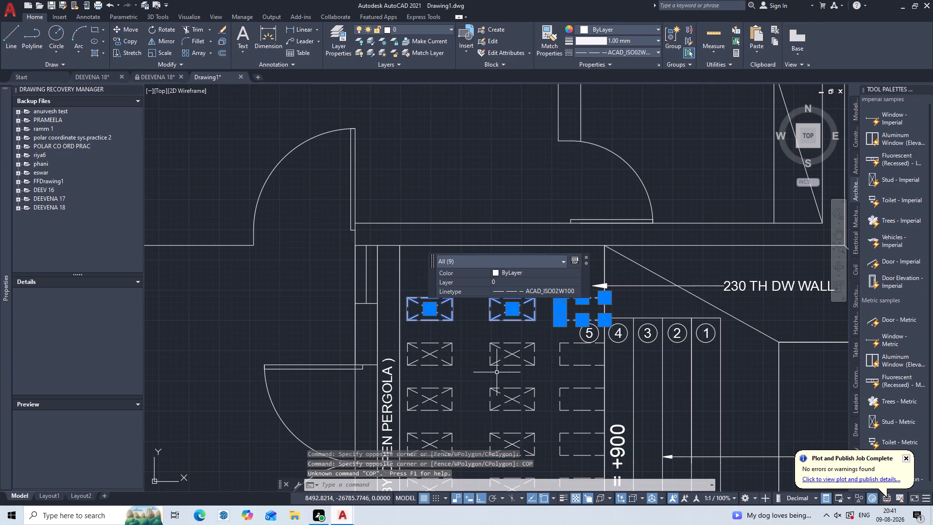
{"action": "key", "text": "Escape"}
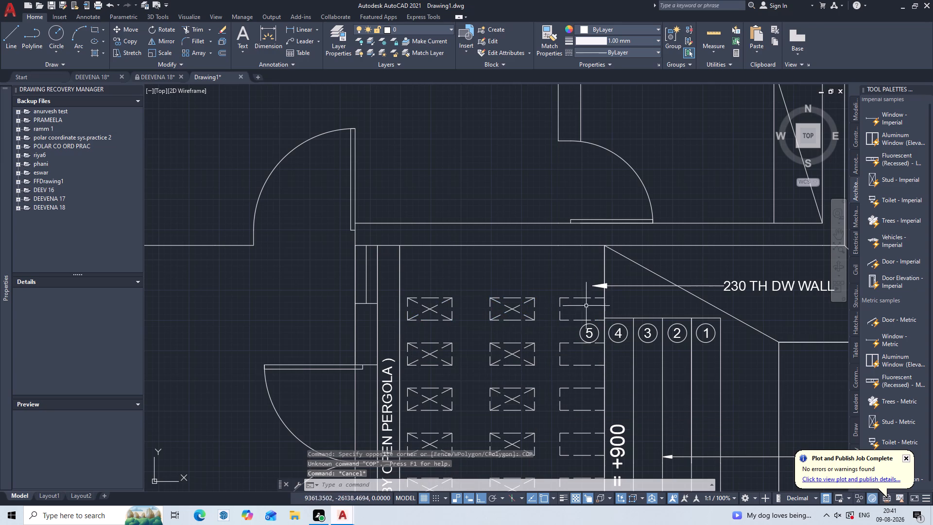
Copy the topmost row of mirrored pergola rectangles upward by 460 into the gap below the upper block's wall.
{"action": "left_click", "coordinate": [598, 293]}
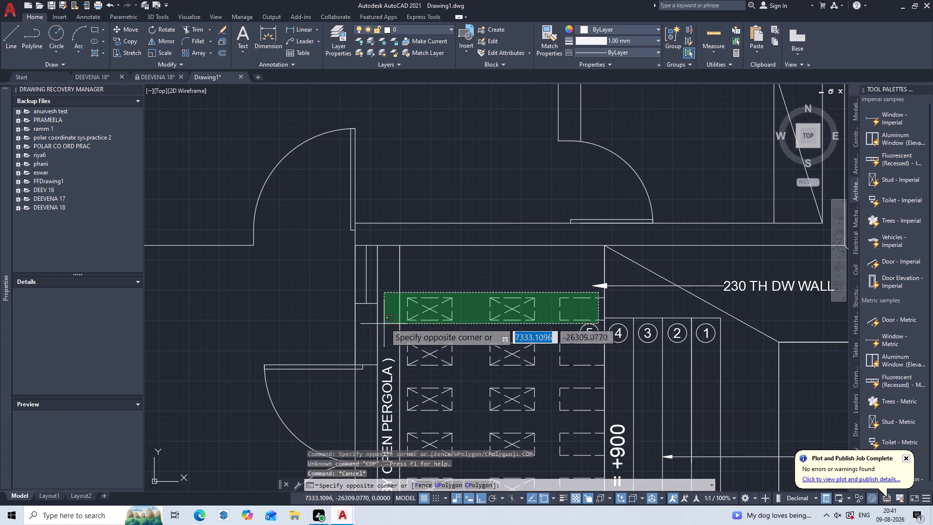
{"action": "double_click", "coordinate": [404, 323]}
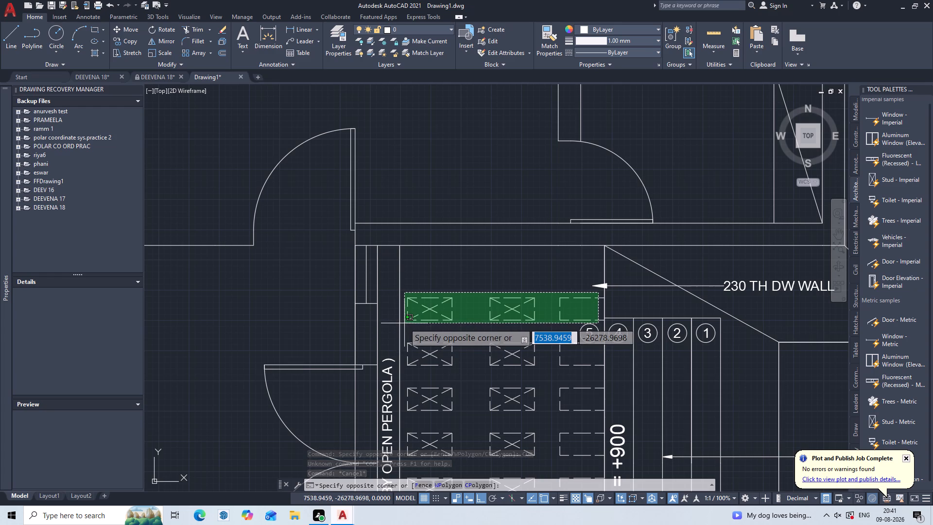
{"action": "key", "text": "c"}
{"action": "type", "text": "OP"}
{"action": "key", "text": "Return"}
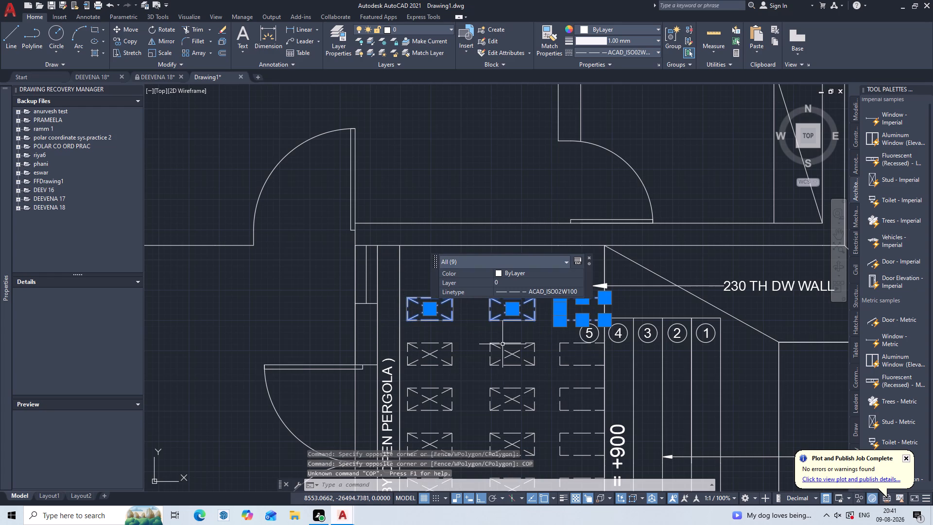
{"action": "type", "text": "COP"}
{"action": "key", "text": "Return"}
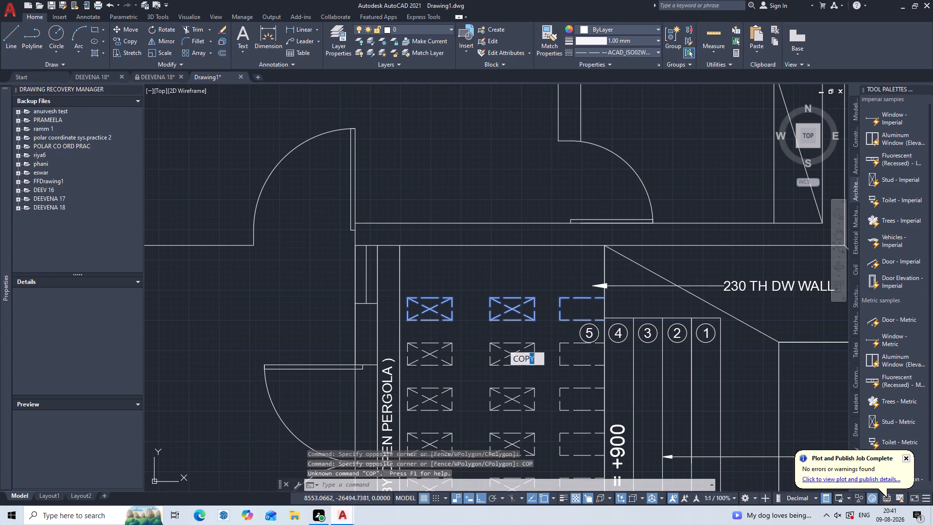
{"action": "double_click", "coordinate": [602, 317]}
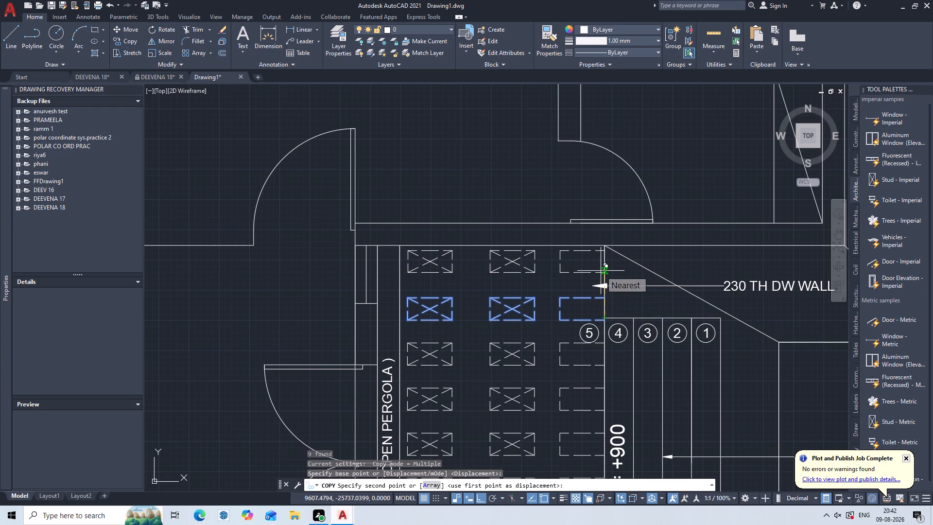
{"action": "type", "text": "460"}
{"action": "key", "text": "Return"}
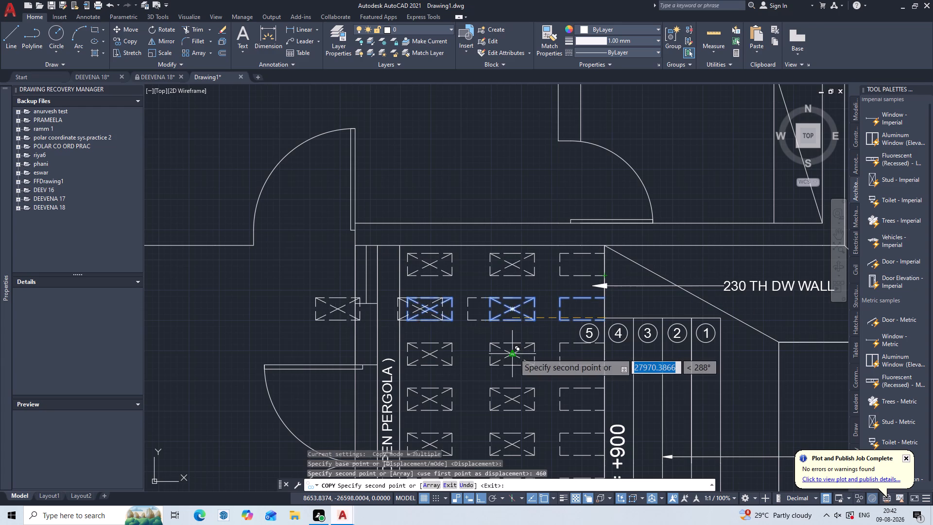
{"action": "key", "text": "Escape"}
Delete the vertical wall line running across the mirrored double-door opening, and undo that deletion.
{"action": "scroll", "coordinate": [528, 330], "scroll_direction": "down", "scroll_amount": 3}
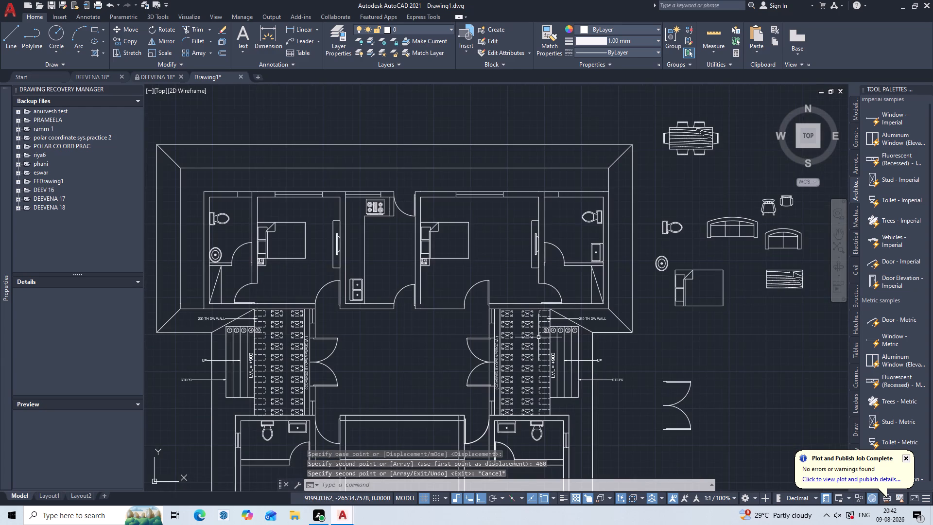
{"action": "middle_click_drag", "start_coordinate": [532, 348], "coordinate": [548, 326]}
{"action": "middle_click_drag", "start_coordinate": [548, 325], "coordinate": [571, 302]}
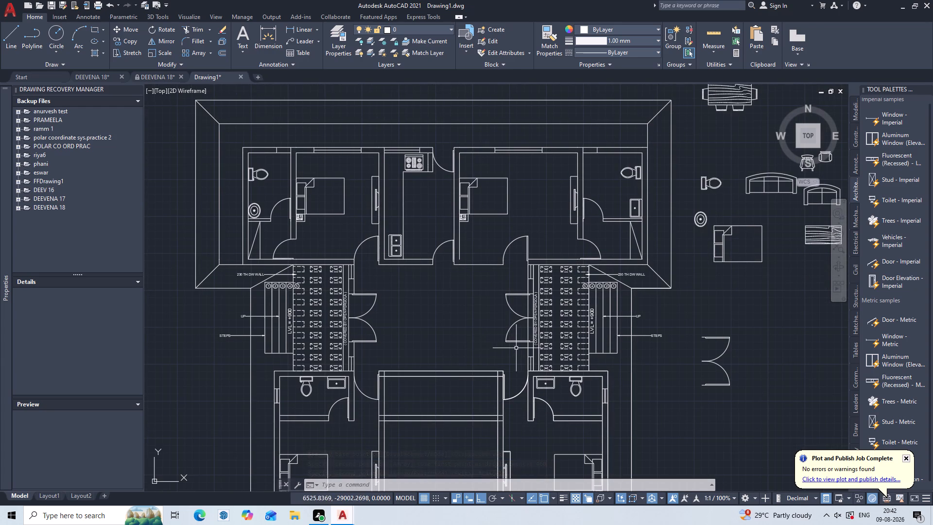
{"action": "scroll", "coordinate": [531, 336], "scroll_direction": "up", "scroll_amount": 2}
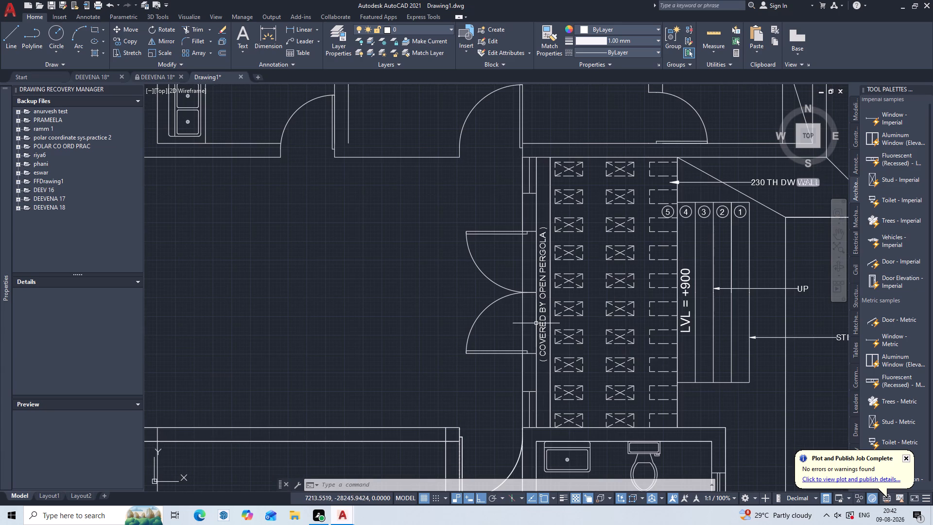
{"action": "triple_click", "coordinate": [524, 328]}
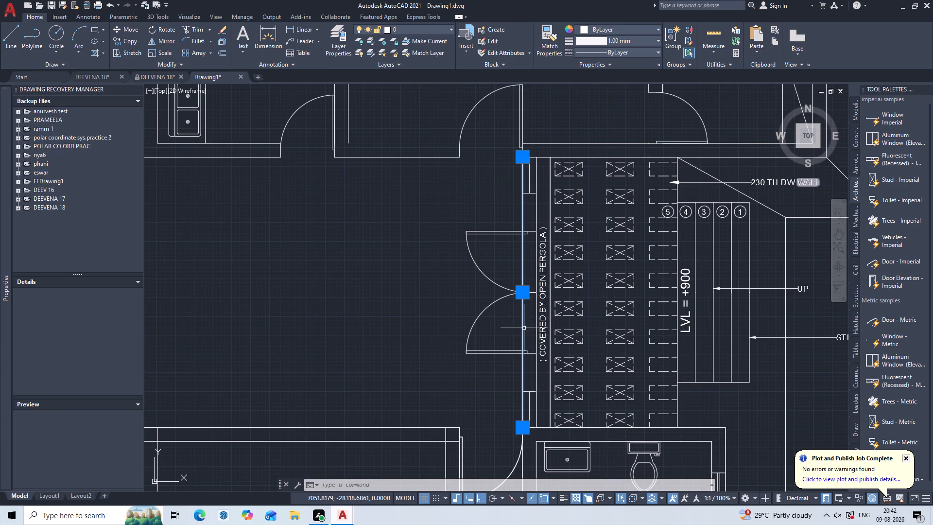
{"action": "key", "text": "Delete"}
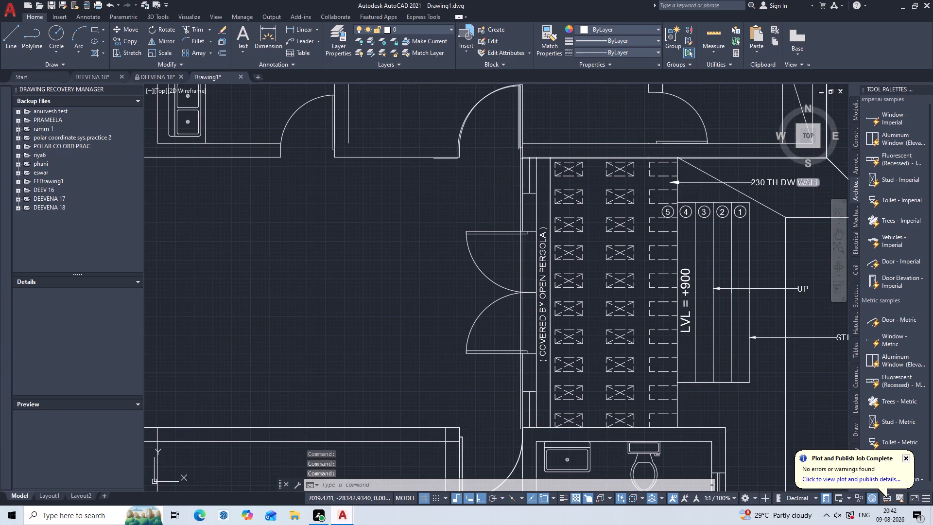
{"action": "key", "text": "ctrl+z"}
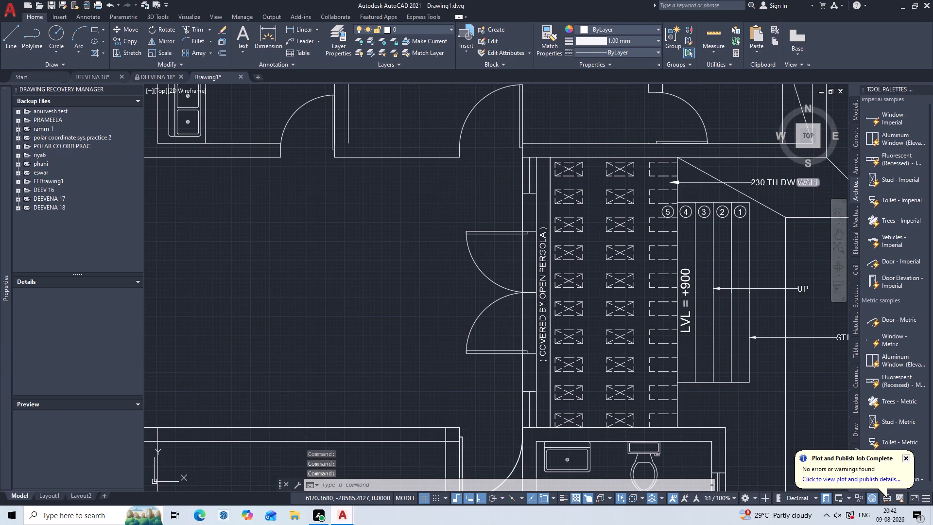
Erase the overlapping vertical lines that run across the mirrored double-door opening beside the "( COVERED BY OPEN PERGOLA )" label.
{"action": "triple_click", "coordinate": [522, 326]}
{"action": "left_click", "coordinate": [522, 326]}
{"action": "key", "text": "Delete"}
{"action": "triple_click", "coordinate": [522, 261]}
{"action": "key", "text": "Delete"}
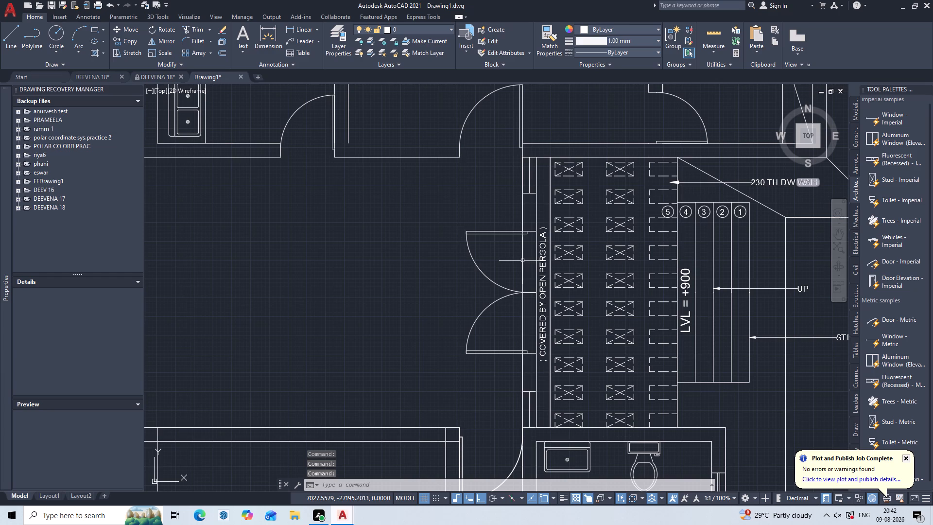
{"action": "triple_click", "coordinate": [522, 261]}
{"action": "left_click", "coordinate": [522, 261]}
{"action": "key", "text": "Delete"}
{"action": "key", "text": "Delete"}
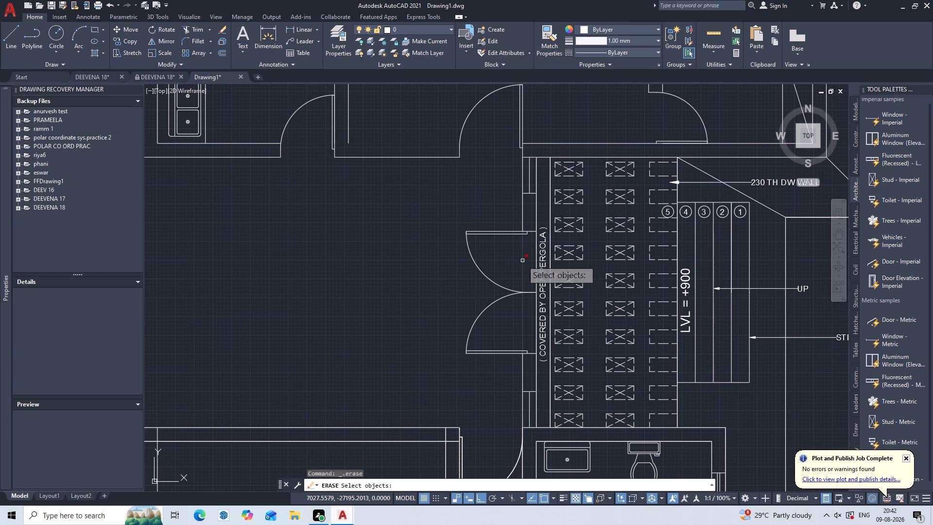
{"action": "triple_click", "coordinate": [522, 261]}
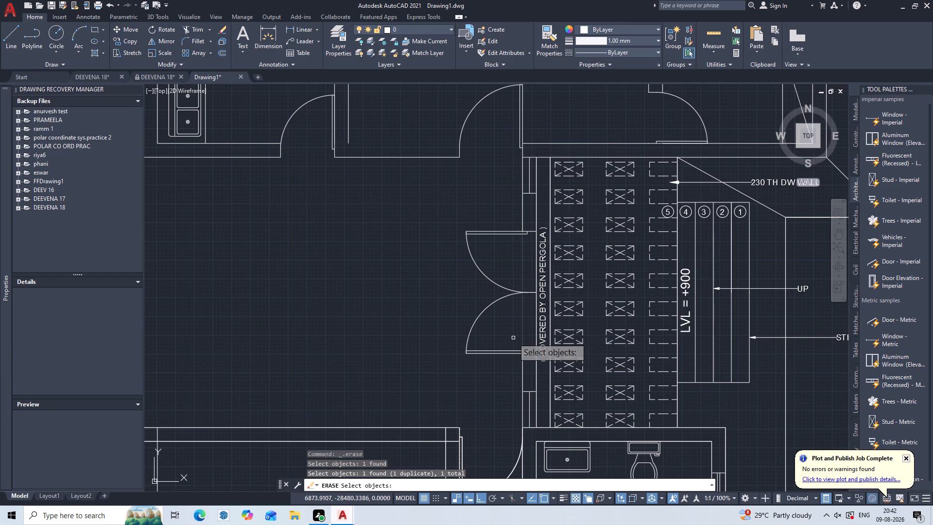
{"action": "key", "text": "Return"}
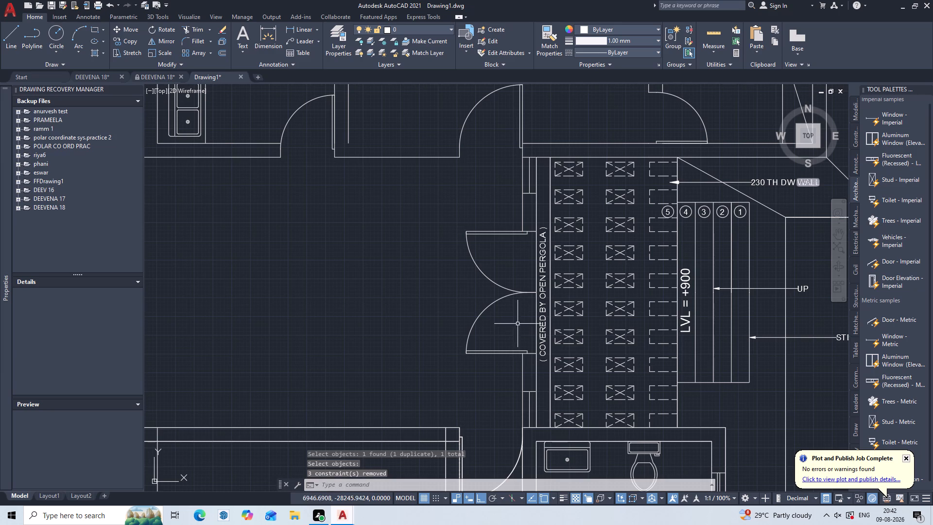
Move the six-seat dining set from the loose furniture beside the plan into the central hall between the two double doors.
{"action": "scroll", "coordinate": [425, 302], "scroll_direction": "down", "scroll_amount": 1}
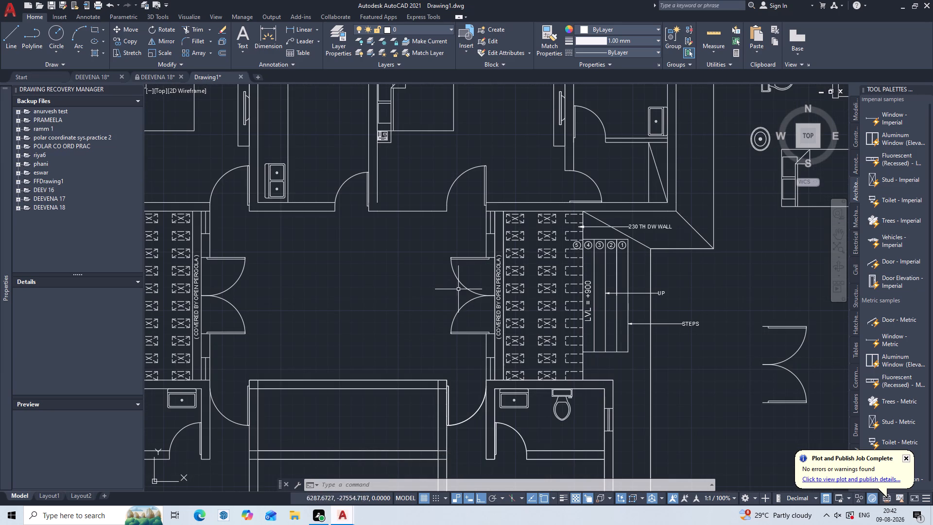
{"action": "middle_click_drag", "start_coordinate": [432, 326], "coordinate": [581, 268]}
{"action": "scroll", "coordinate": [453, 315], "scroll_direction": "down", "scroll_amount": 1}
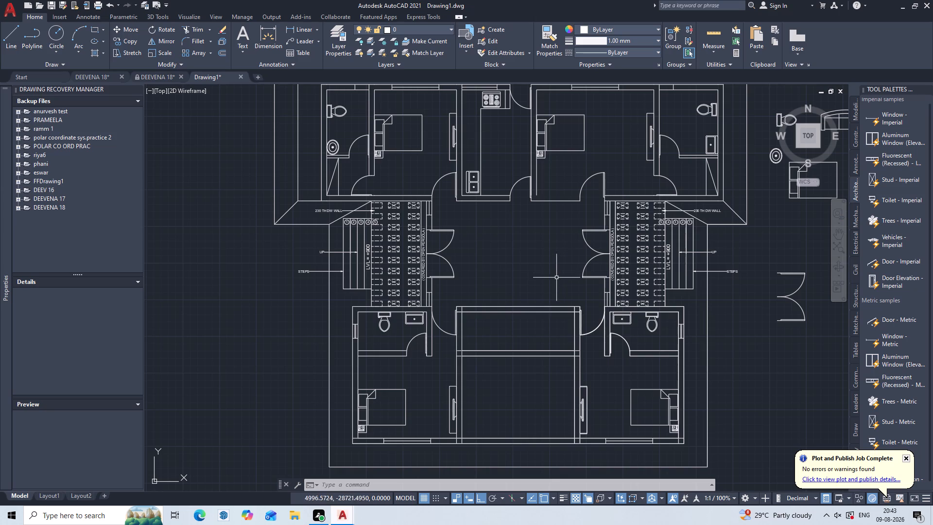
{"action": "middle_click_drag", "start_coordinate": [535, 364], "coordinate": [561, 289]}
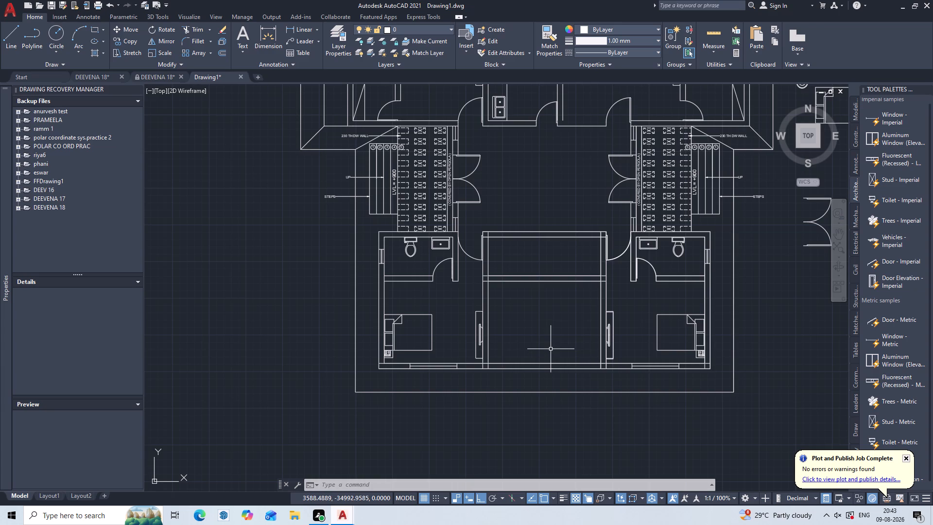
{"action": "middle_click_drag", "start_coordinate": [527, 278], "coordinate": [481, 404]}
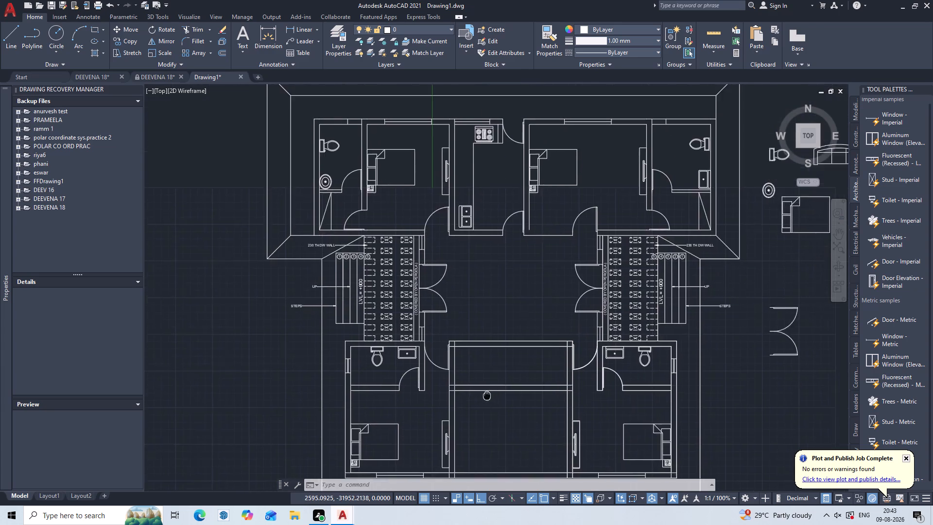
{"action": "middle_click_drag", "start_coordinate": [481, 404], "coordinate": [459, 437]}
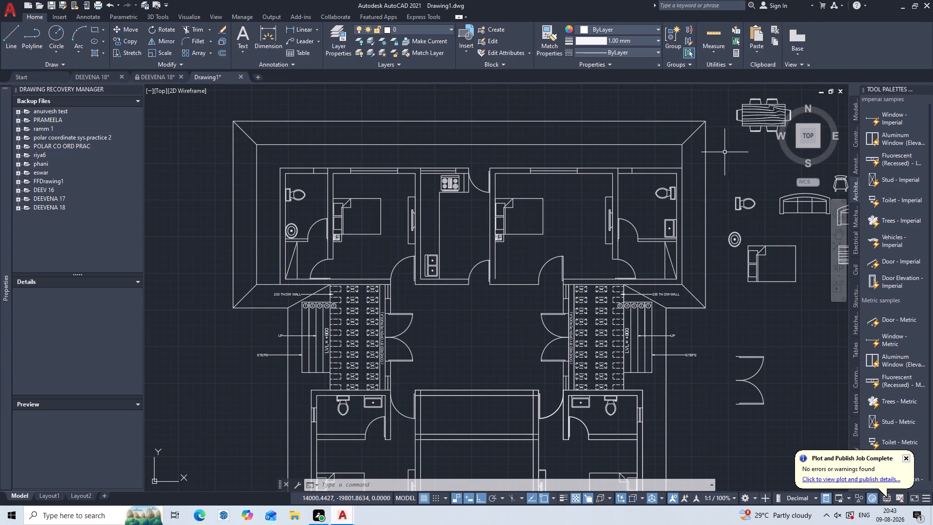
{"action": "key", "text": "m"}
{"action": "key", "text": "Return"}
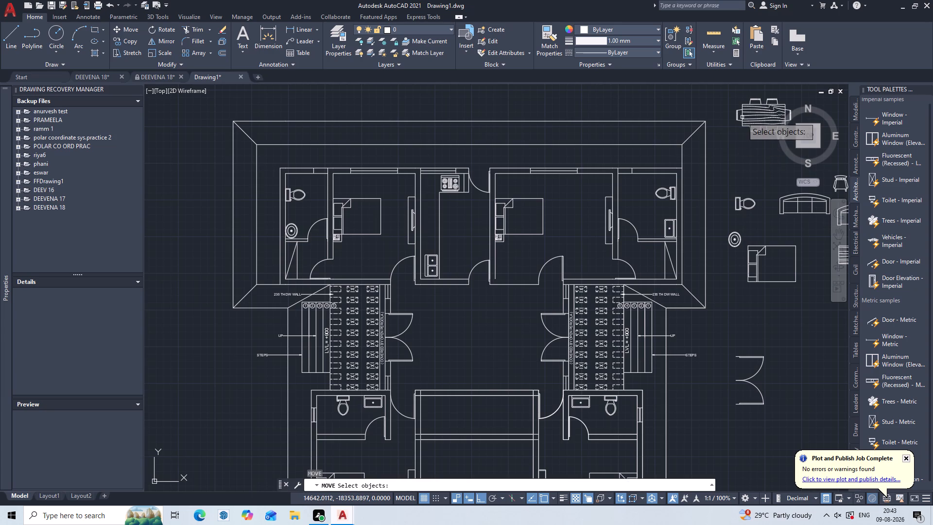
{"action": "double_click", "coordinate": [742, 117]}
{"action": "key", "text": "Return"}
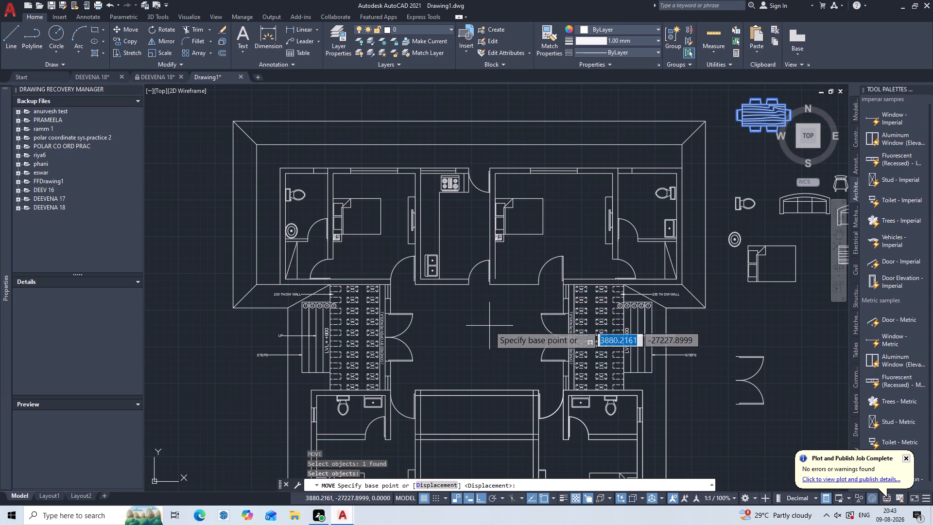
{"action": "left_click", "coordinate": [735, 116]}
{"action": "key", "text": "F8"}
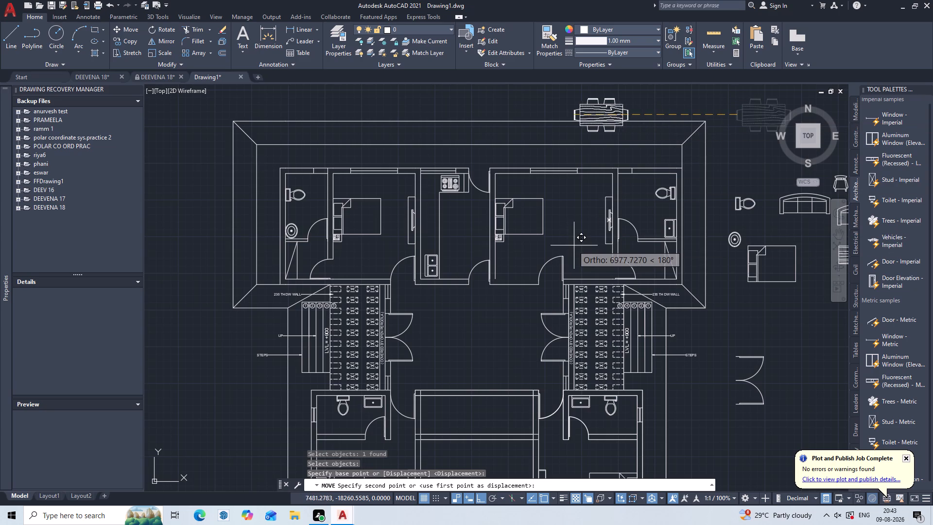
{"action": "triple_click", "coordinate": [466, 334]}
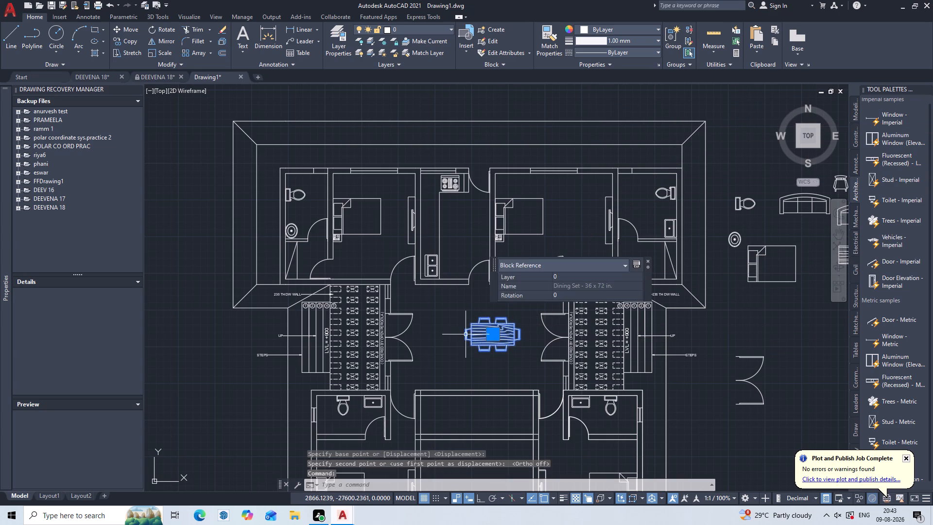
{"action": "key", "text": "Escape"}
Rotate the dining set to 270° about the midpoint of its end chair so the table stands vertically.
{"action": "type", "text": "RO"}
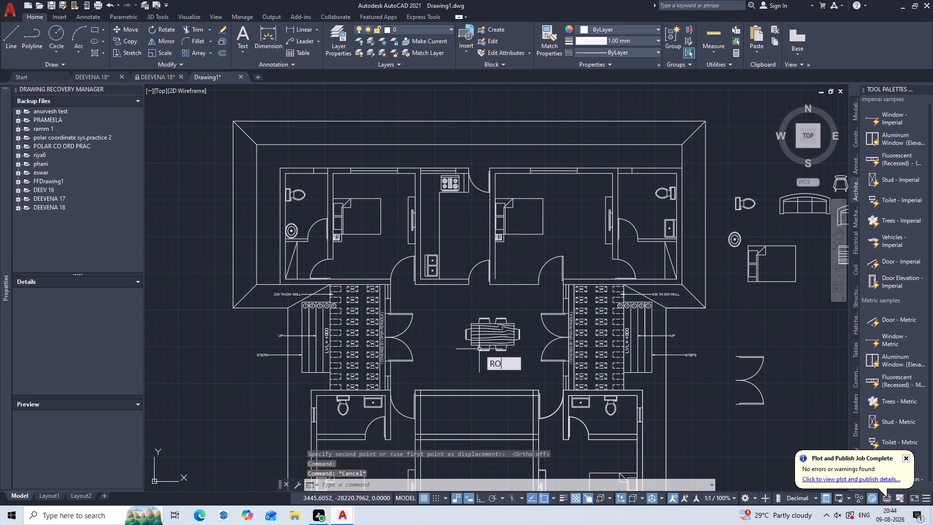
{"action": "key", "text": "Return"}
{"action": "triple_click", "coordinate": [498, 334]}
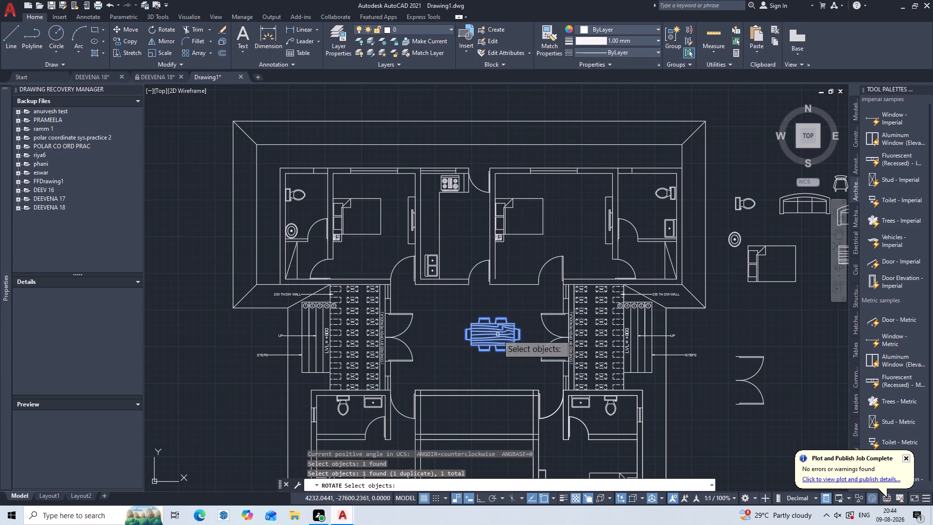
{"action": "key", "text": "Return"}
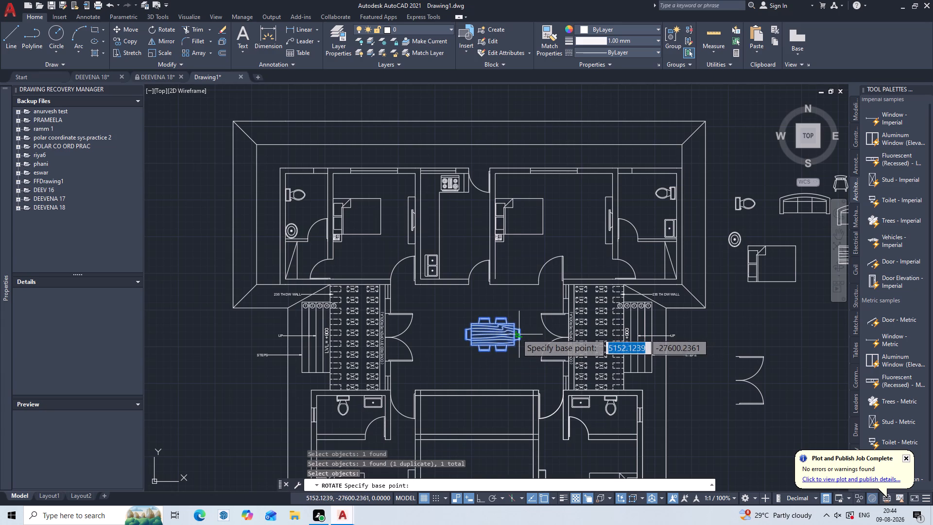
{"action": "double_click", "coordinate": [516, 333]}
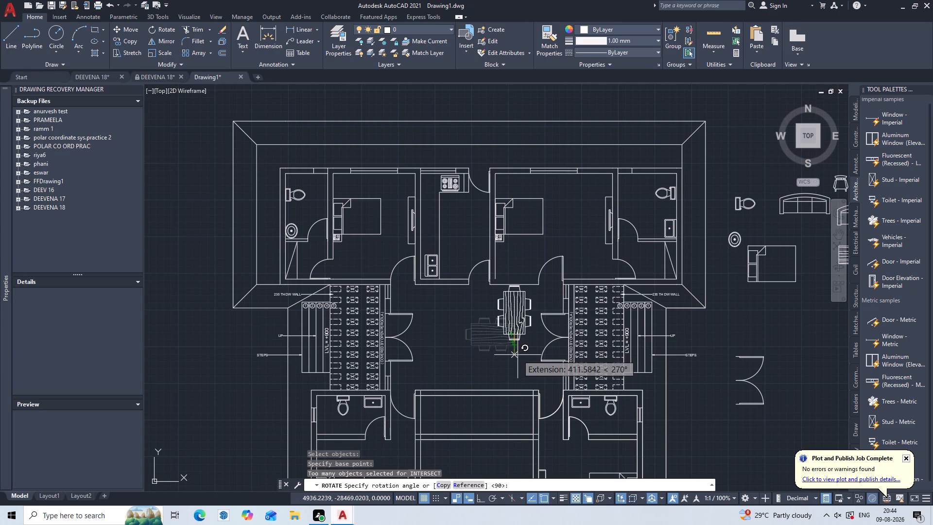
{"action": "double_click", "coordinate": [518, 355]}
Move the rotated dining set straight down by about 1248, away from the upper block's wall.
{"action": "key", "text": "m"}
{"action": "key", "text": "Return"}
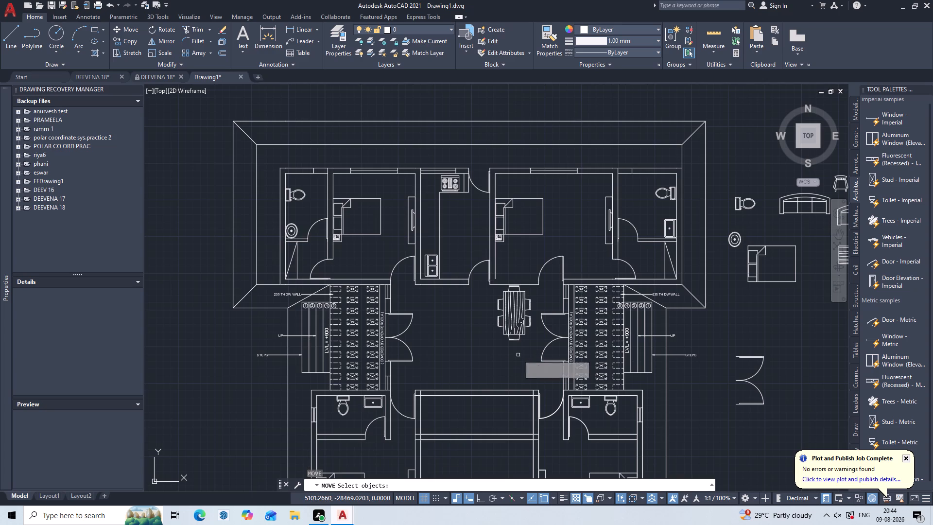
{"action": "left_click", "coordinate": [512, 327]}
{"action": "key", "text": "Return"}
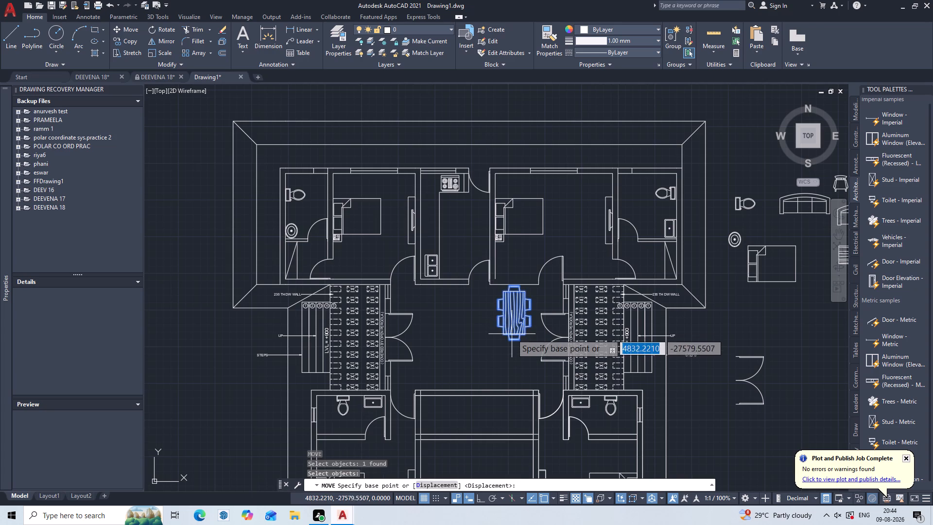
{"action": "left_click", "coordinate": [516, 342]}
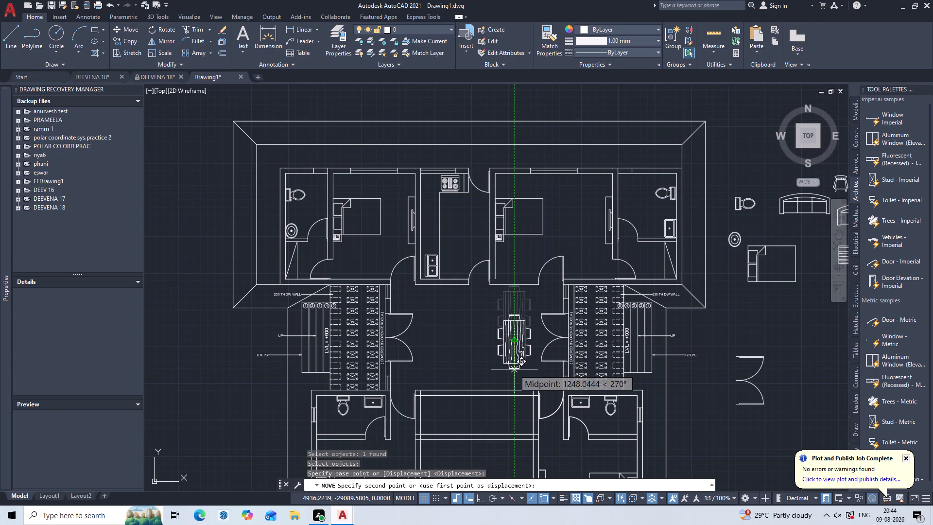
{"action": "double_click", "coordinate": [514, 369]}
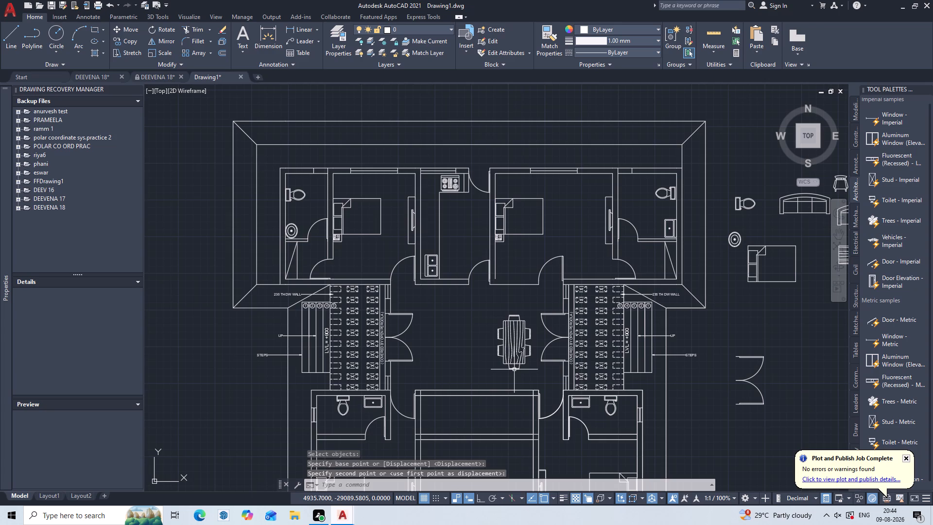
Shift the dining set about 559 horizontally, away from the nearer double door and toward the middle of the hall.
{"action": "key", "text": "Return"}
{"action": "double_click", "coordinate": [501, 346]}
{"action": "key", "text": "Return"}
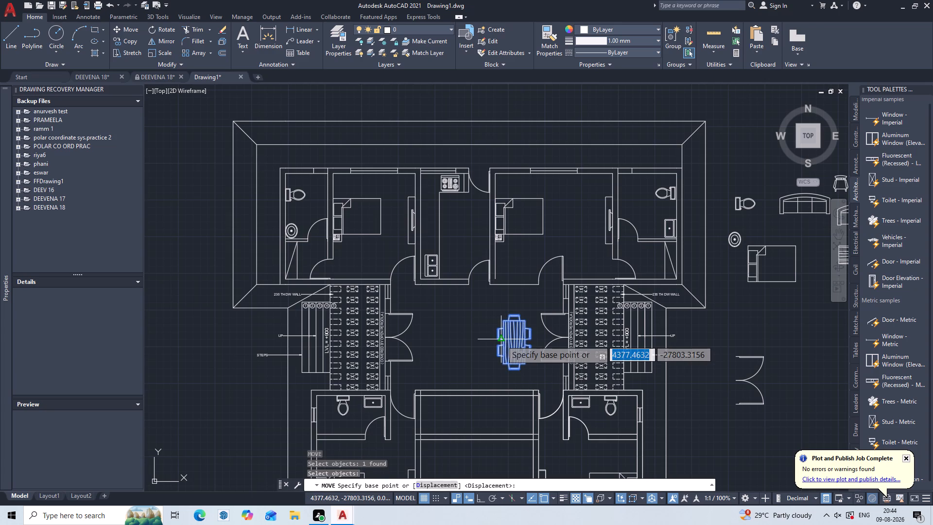
{"action": "double_click", "coordinate": [501, 340]}
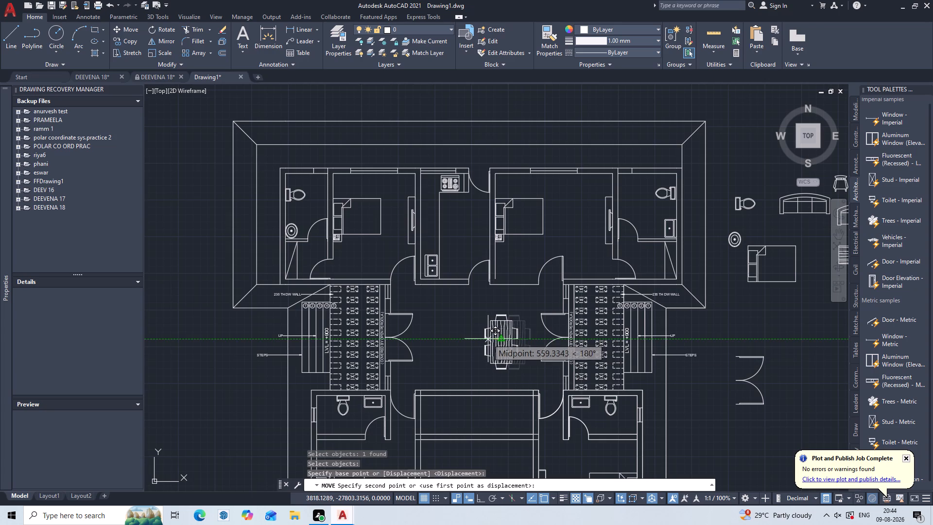
{"action": "triple_click", "coordinate": [488, 339]}
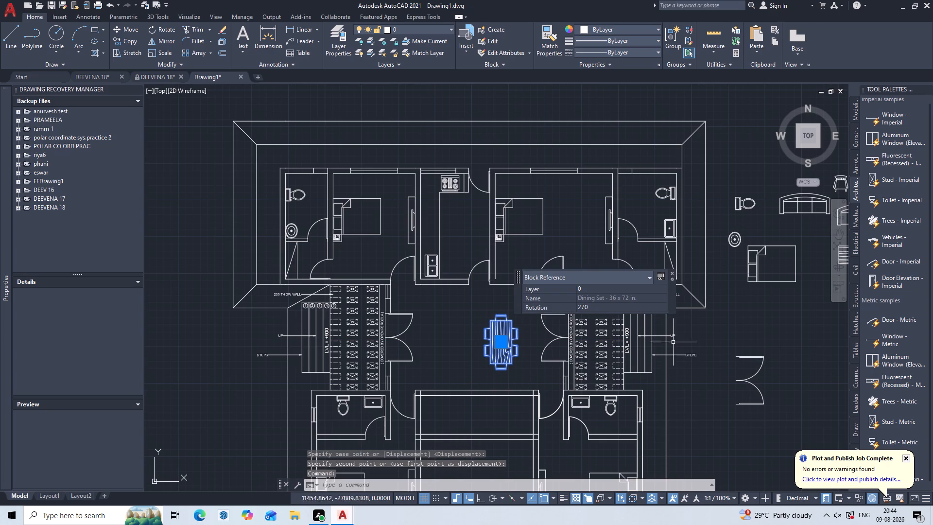
{"action": "key", "text": "Escape"}
{"action": "key", "text": "Escape"}
{"action": "key", "text": "Escape"}
{"action": "key", "text": "Escape"}
{"action": "key", "text": "Escape"}
{"action": "key", "text": "Escape"}
{"action": "key", "text": "Escape"}
{"action": "key", "text": "Escape"}
{"action": "key", "text": "Escape"}
{"action": "key", "text": "Escape"}
{"action": "key", "text": "Escape"}
{"action": "key", "text": "Escape"}
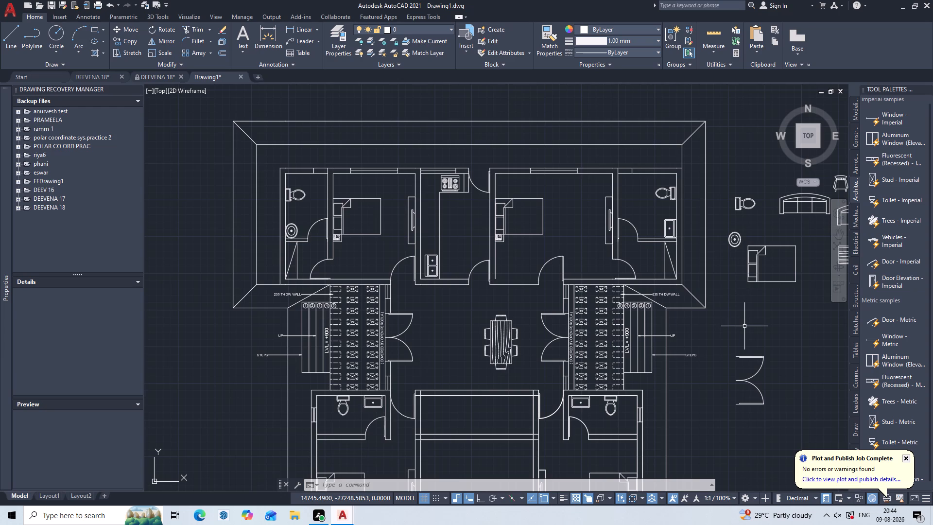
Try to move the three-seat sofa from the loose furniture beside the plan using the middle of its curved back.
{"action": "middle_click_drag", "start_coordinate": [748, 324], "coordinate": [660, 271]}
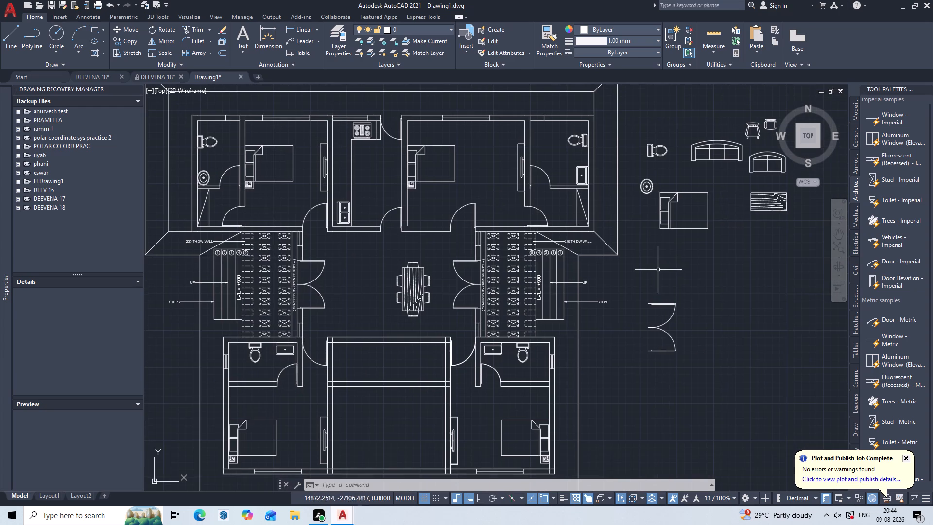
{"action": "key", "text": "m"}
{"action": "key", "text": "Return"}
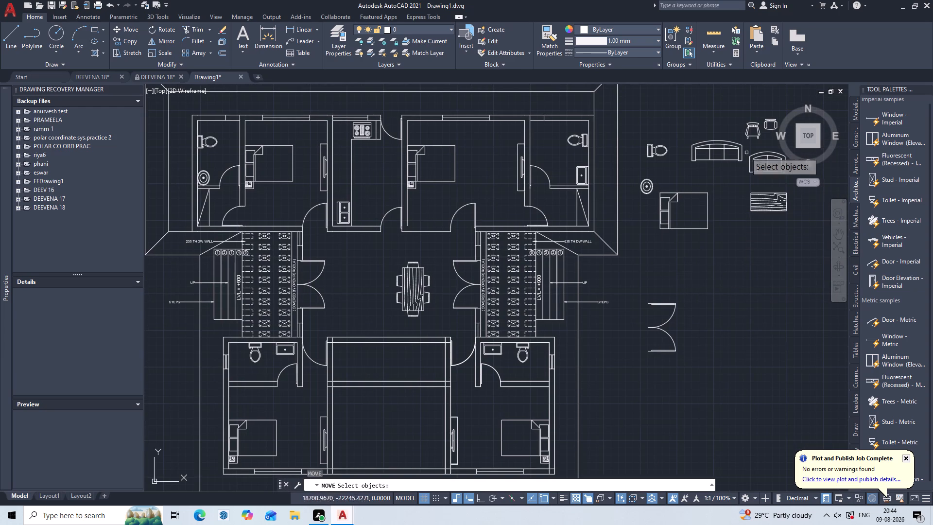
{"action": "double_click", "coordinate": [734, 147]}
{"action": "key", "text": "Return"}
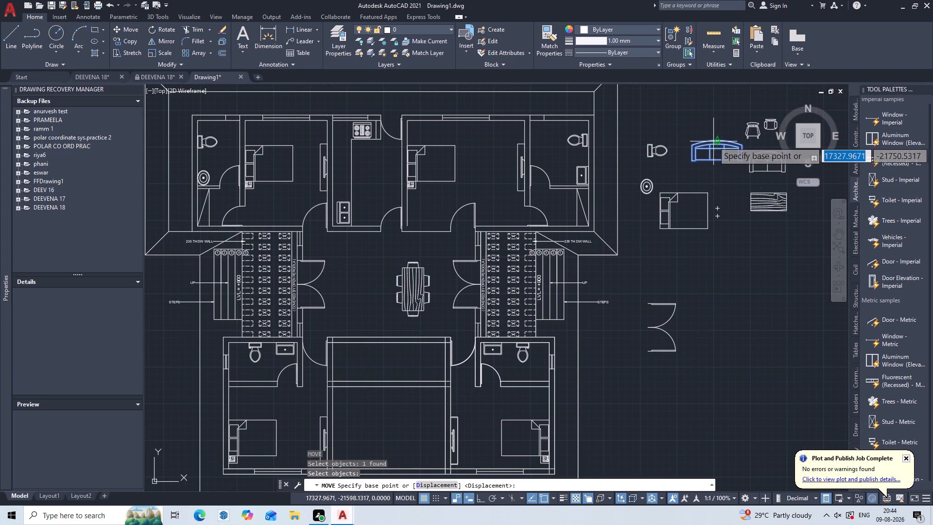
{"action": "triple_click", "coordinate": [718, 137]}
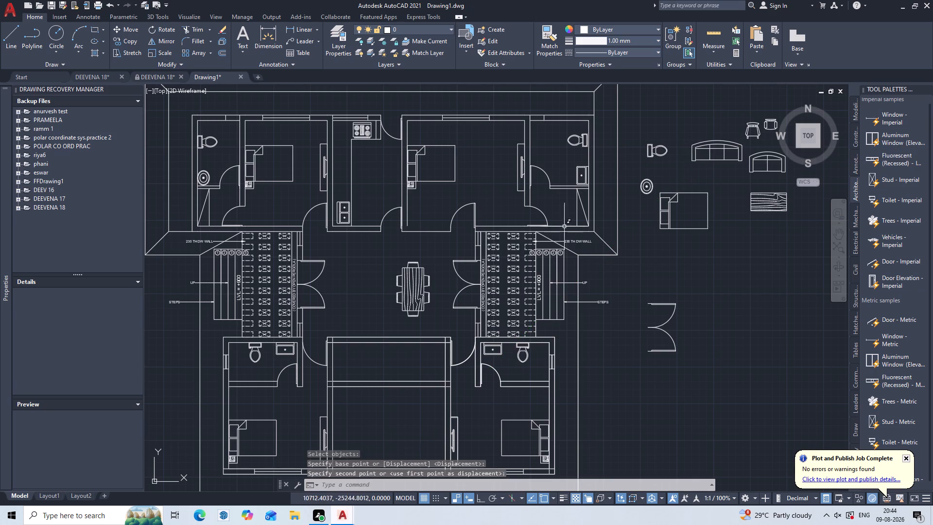
Move the three-seat sofa by its curved back into the central hall, between the original entrance's double door and the dining set.
{"action": "key", "text": "m"}
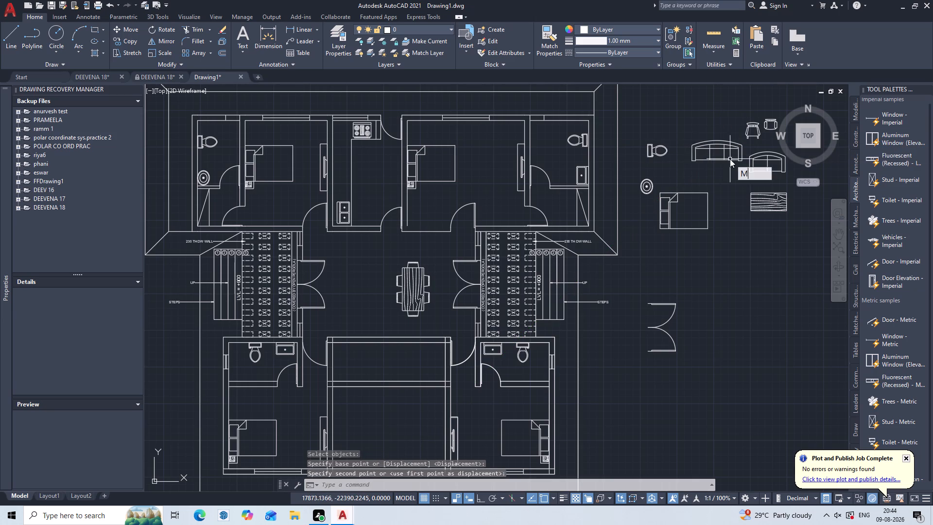
{"action": "key", "text": "Return"}
{"action": "double_click", "coordinate": [726, 154]}
{"action": "triple_click", "coordinate": [715, 131]}
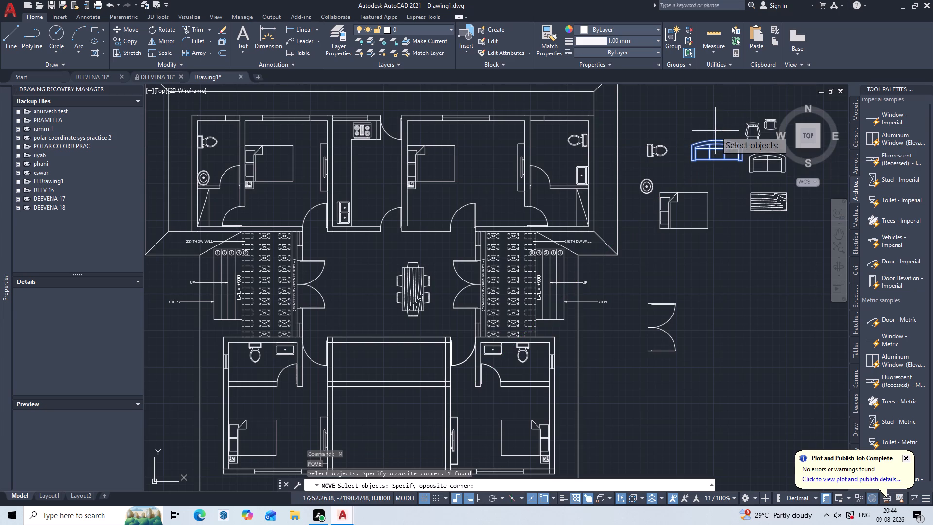
{"action": "key", "text": "Return"}
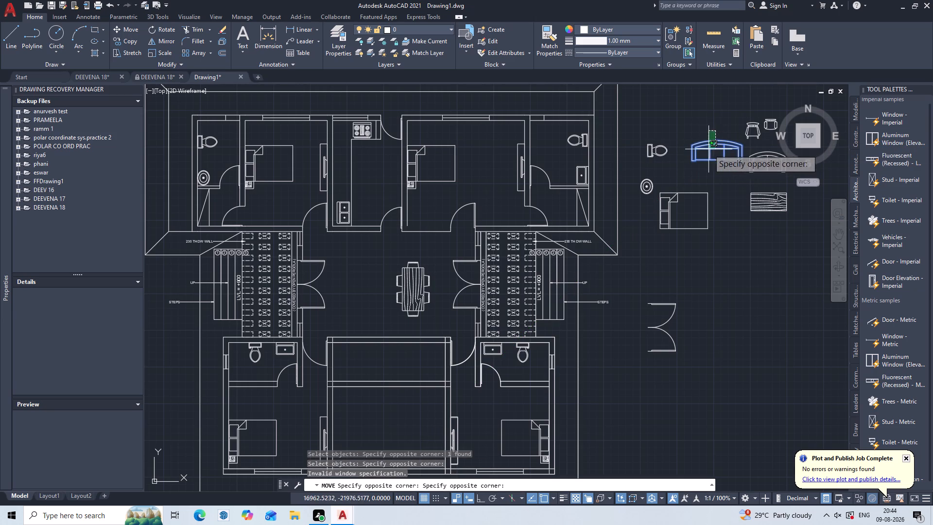
{"action": "key", "text": "Return"}
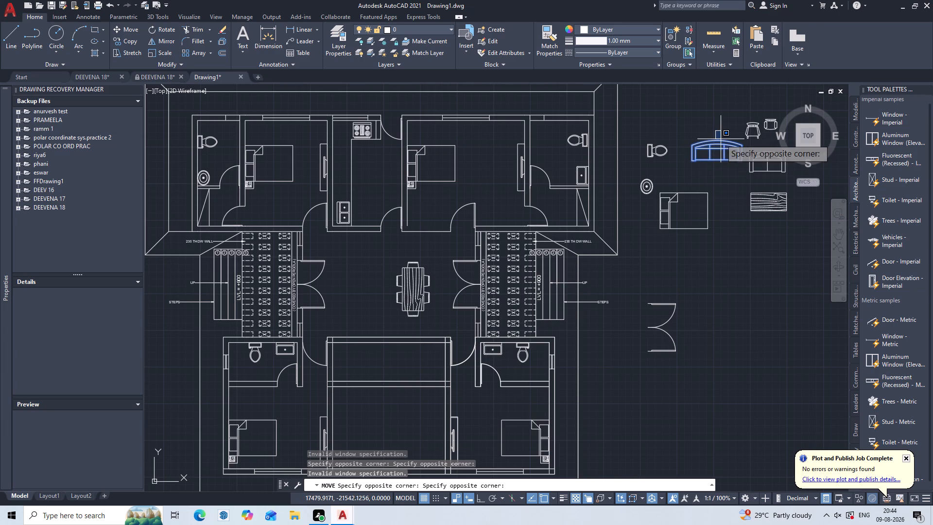
{"action": "key", "text": "Escape"}
{"action": "key", "text": "Return"}
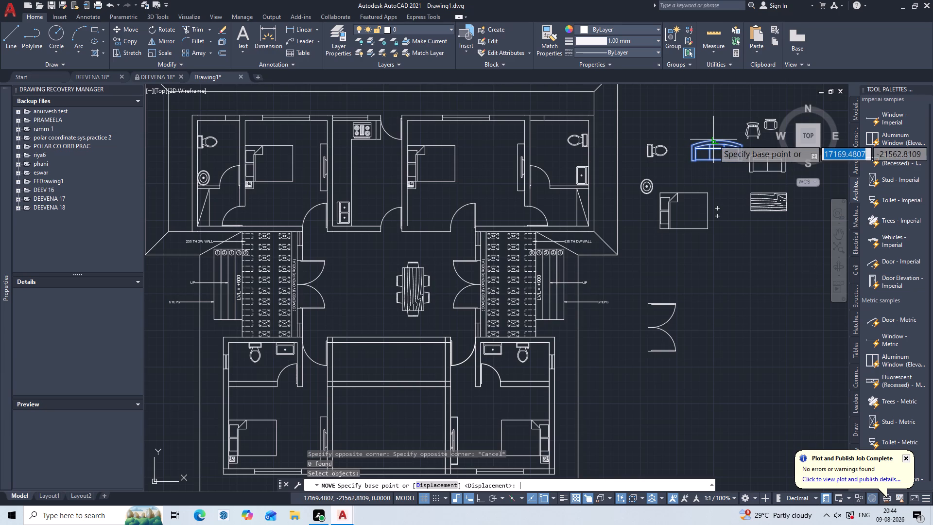
{"action": "left_click", "coordinate": [720, 140]}
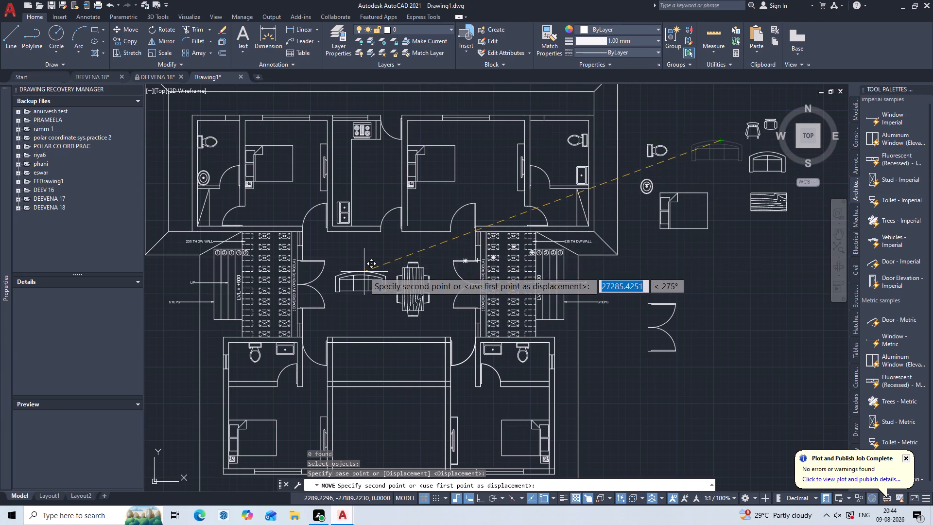
{"action": "left_click", "coordinate": [359, 275]}
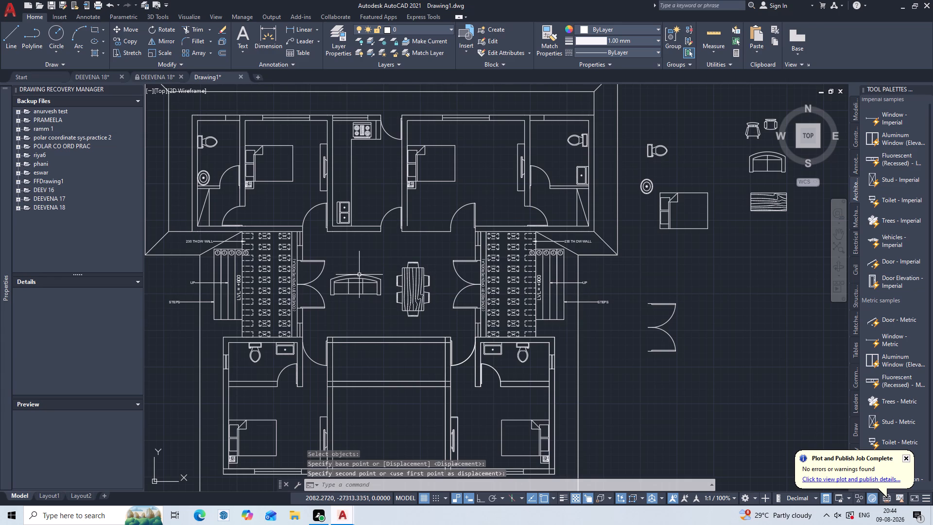
{"action": "key", "text": "Escape"}
Rotate the three-seat sofa in the central hall 90 degrees so its curved back faces the original entrance's double door.
{"action": "type", "text": "RO"}
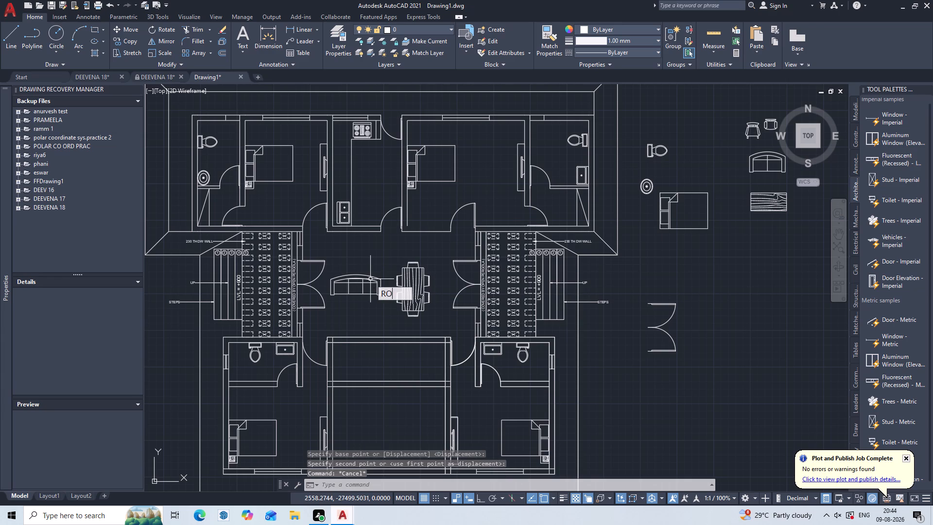
{"action": "key", "text": "Return"}
{"action": "double_click", "coordinate": [370, 279]}
{"action": "key", "text": "Return"}
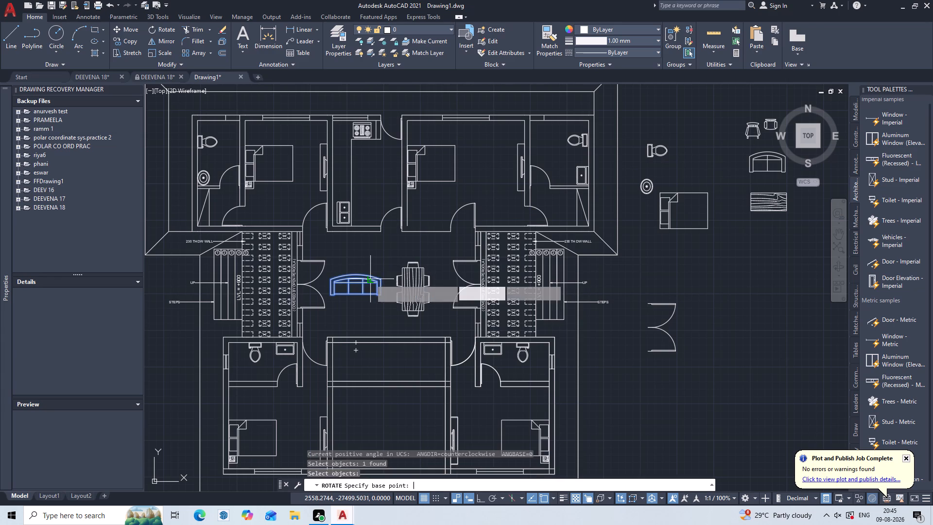
{"action": "left_click", "coordinate": [384, 298]}
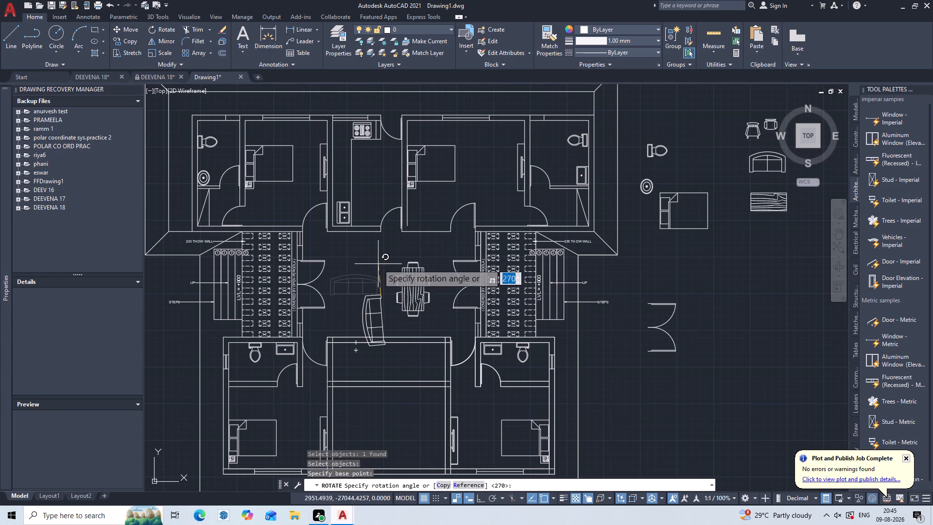
{"action": "triple_click", "coordinate": [378, 277]}
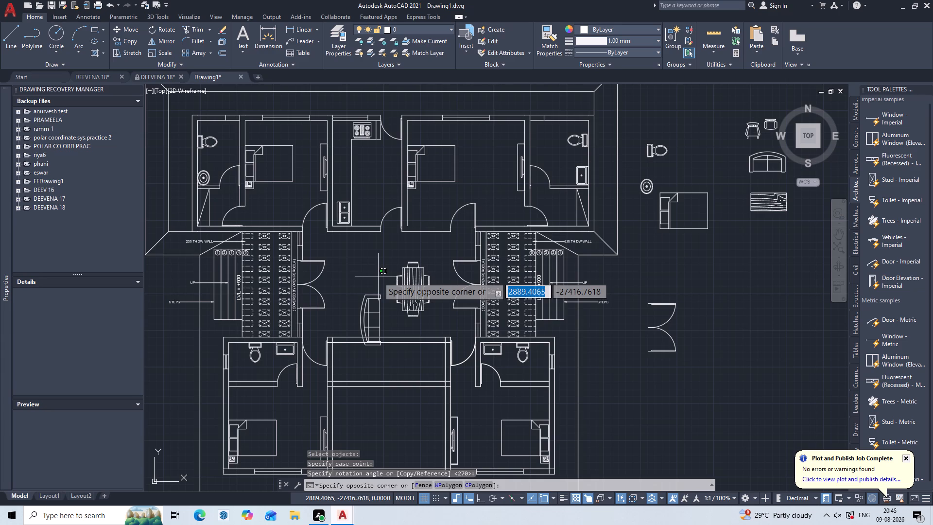
{"action": "key", "text": "Escape"}
Move the rotated three-seat sofa by its corner to stand just inside the original entrance's double door, level with the dining set.
{"action": "key", "text": "m"}
{"action": "key", "text": "Return"}
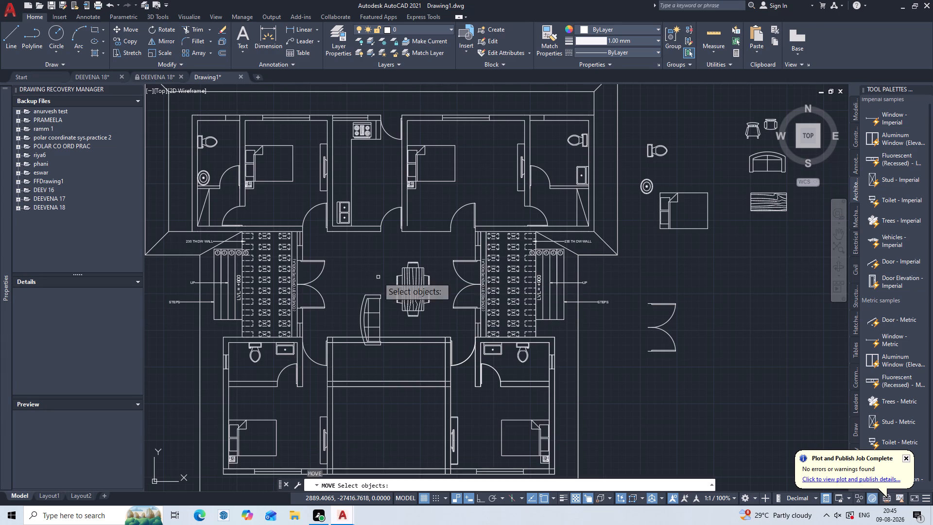
{"action": "left_click", "coordinate": [372, 312]}
{"action": "key", "text": "Return"}
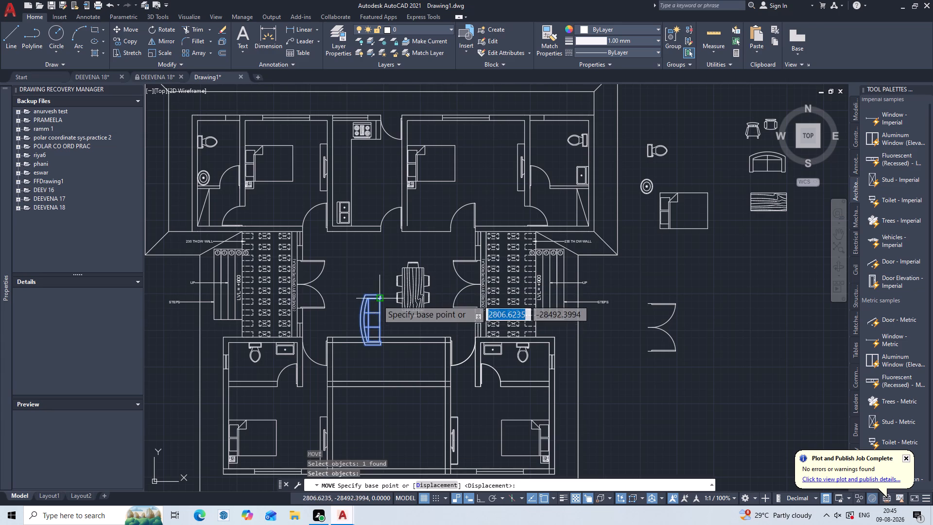
{"action": "double_click", "coordinate": [380, 295]}
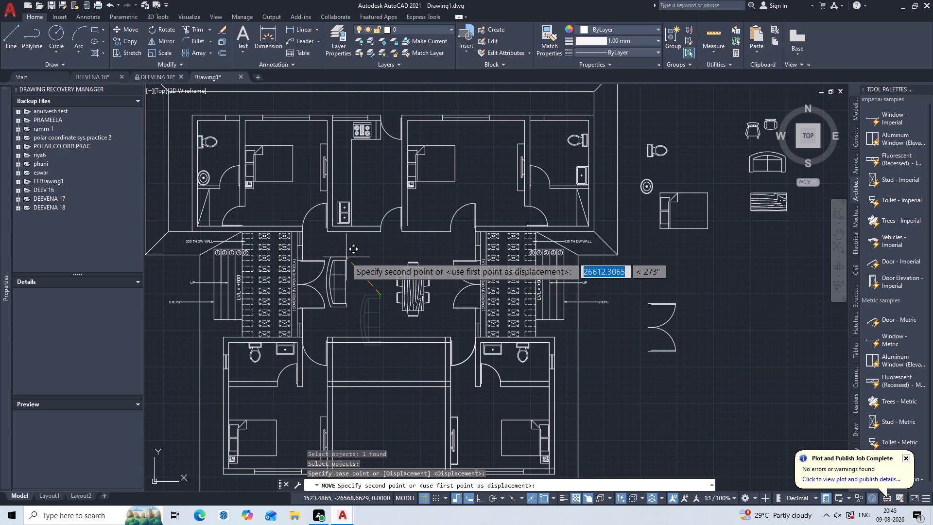
{"action": "left_click", "coordinate": [353, 260]}
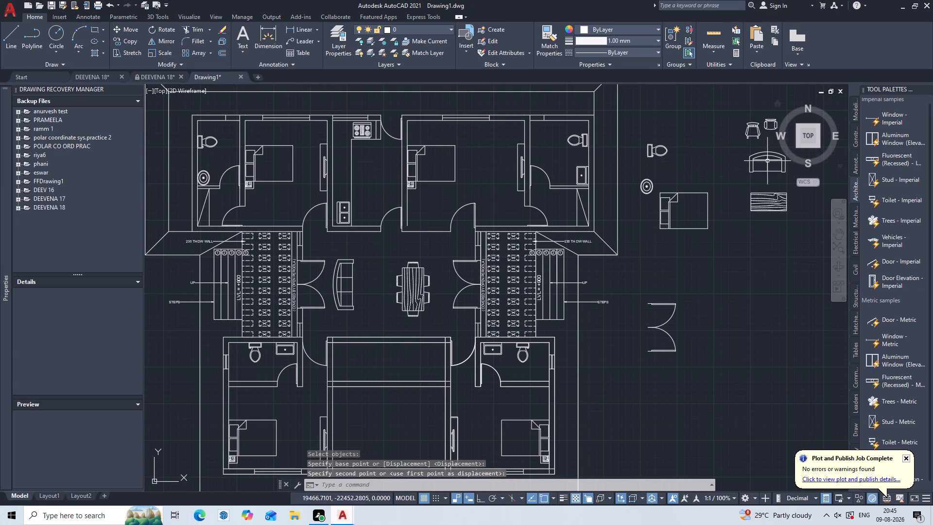
Move the two-seat sofa from the loose furniture beside the plan into the hall, near the upper block's wall beside the three-seat sofa.
{"action": "key", "text": "m"}
{"action": "key", "text": "Return"}
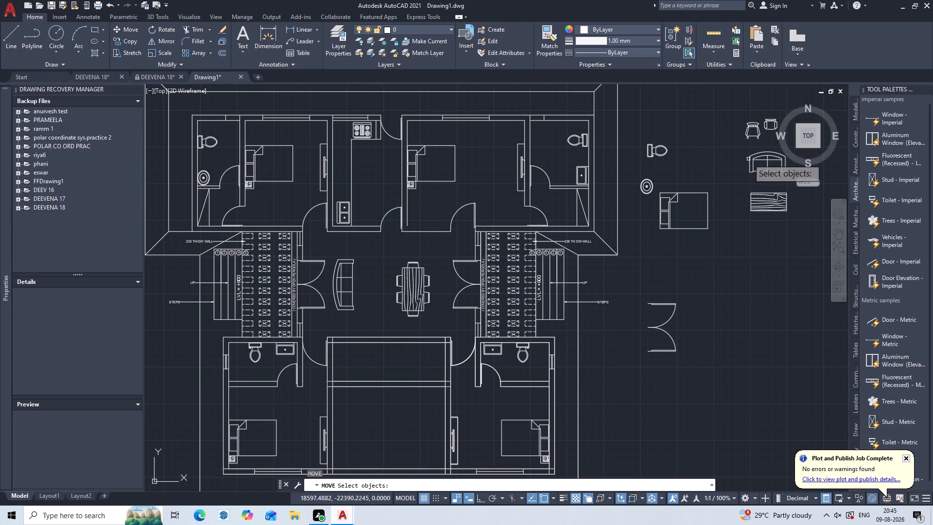
{"action": "double_click", "coordinate": [753, 161]}
{"action": "key", "text": "Return"}
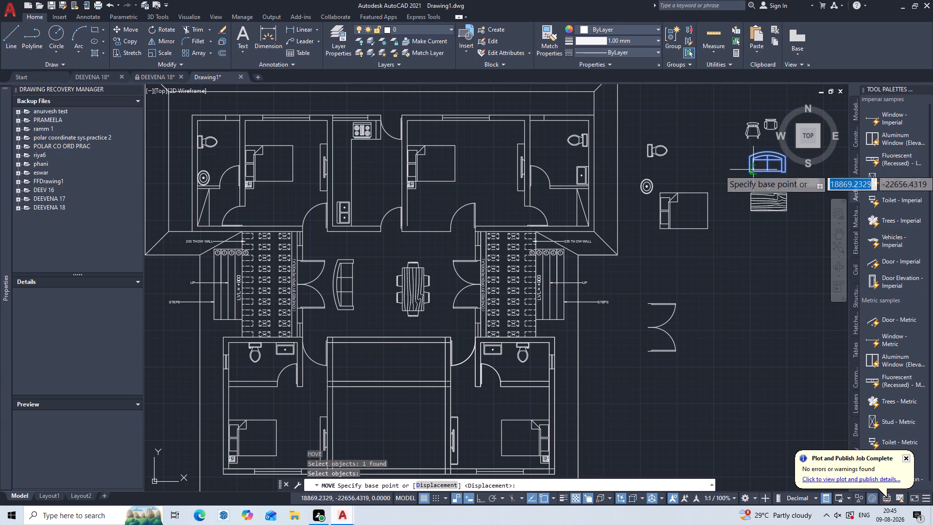
{"action": "double_click", "coordinate": [754, 173]}
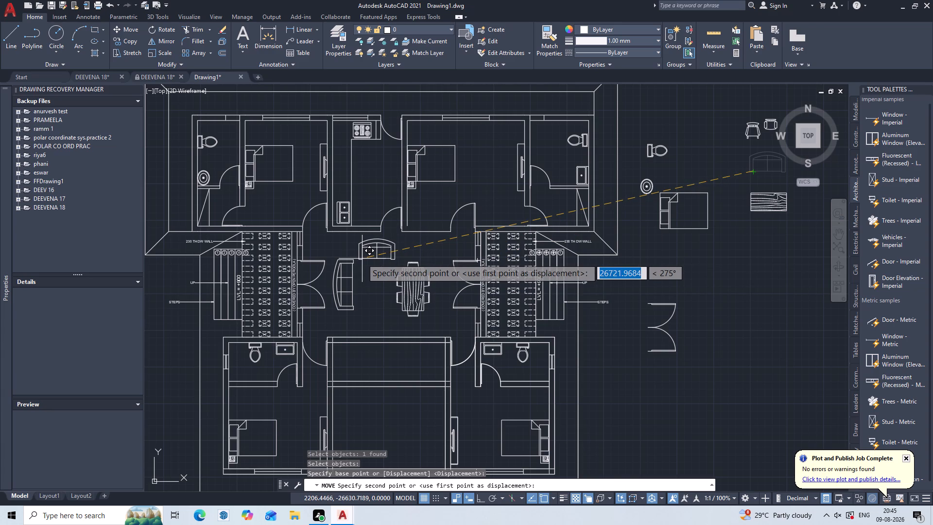
{"action": "double_click", "coordinate": [362, 259]}
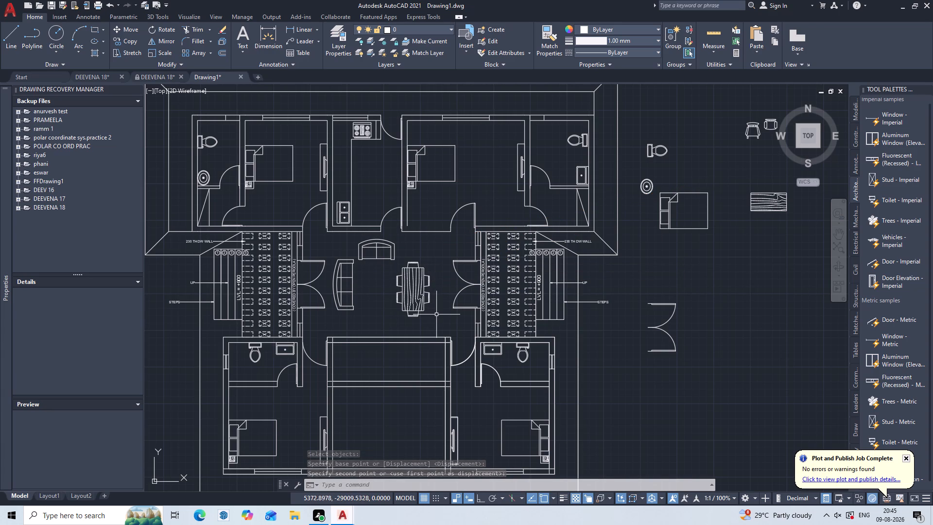
Copy the two-seat sofa about 2900 straight down, to the lower-block side of the three-seat sofa.
{"action": "key", "text": "c"}
{"action": "type", "text": "OP"}
{"action": "key", "text": "Return"}
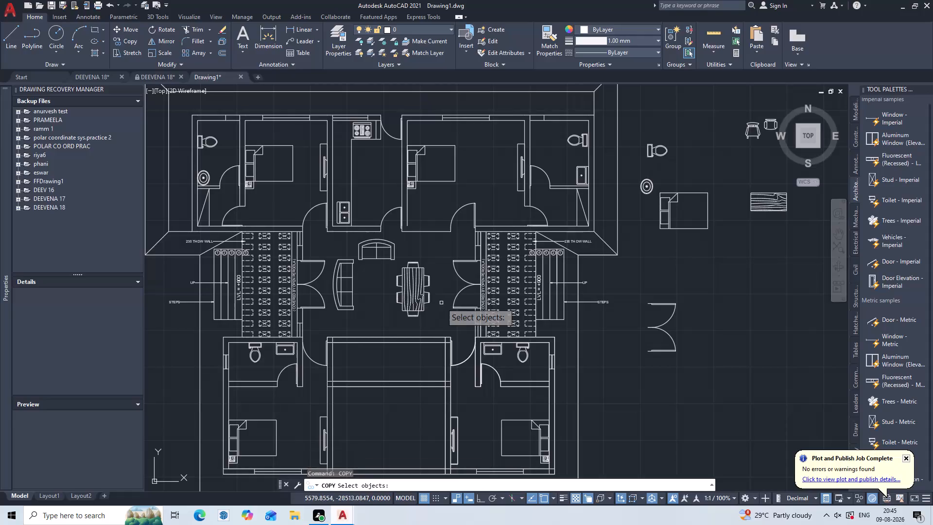
{"action": "left_click", "coordinate": [376, 242]}
{"action": "key", "text": "Return"}
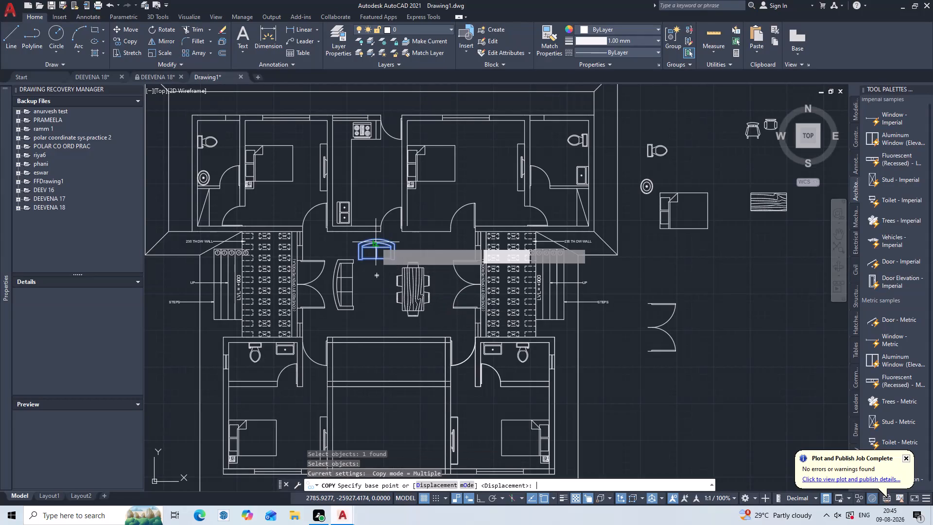
{"action": "left_click", "coordinate": [376, 242]}
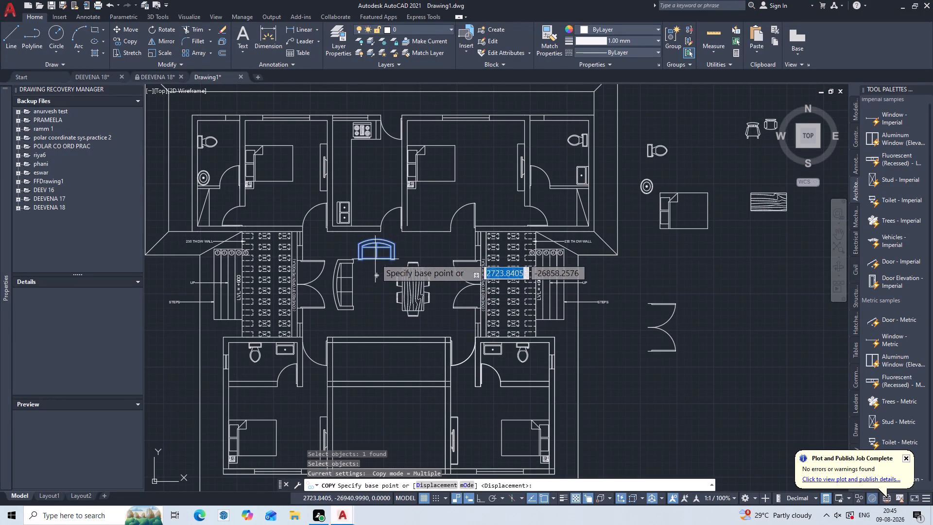
{"action": "left_click", "coordinate": [378, 249]}
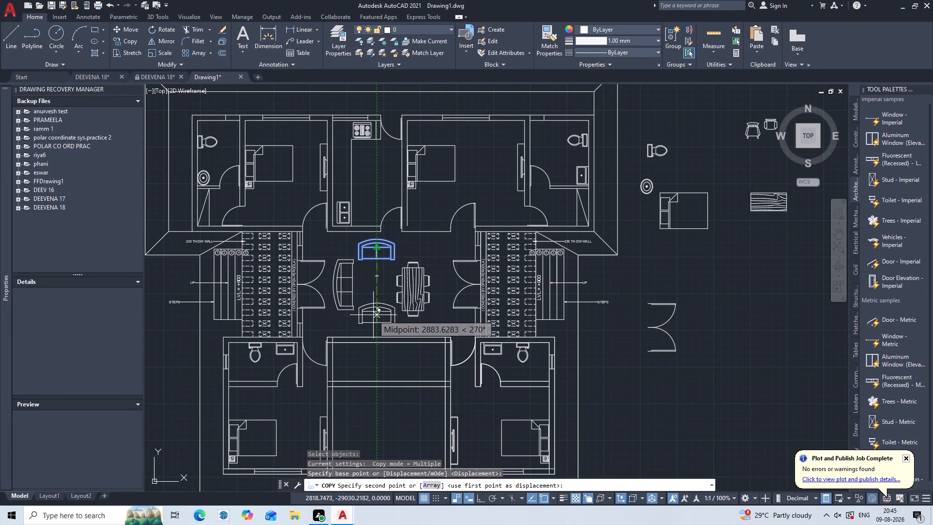
{"action": "double_click", "coordinate": [373, 315]}
{"action": "key", "text": "Escape"}
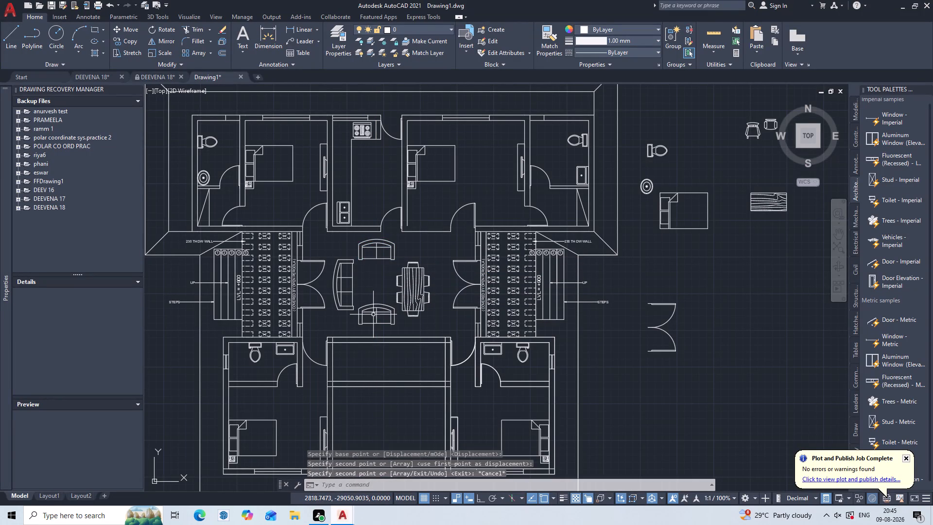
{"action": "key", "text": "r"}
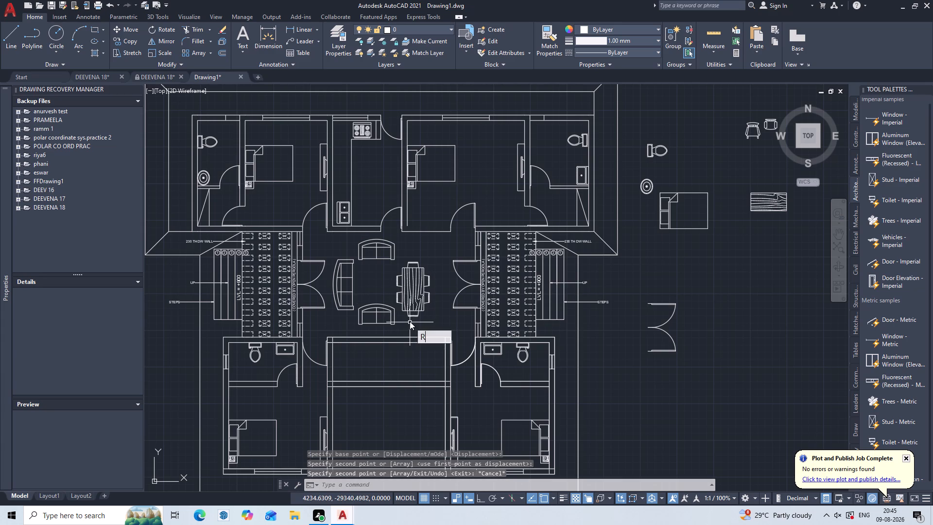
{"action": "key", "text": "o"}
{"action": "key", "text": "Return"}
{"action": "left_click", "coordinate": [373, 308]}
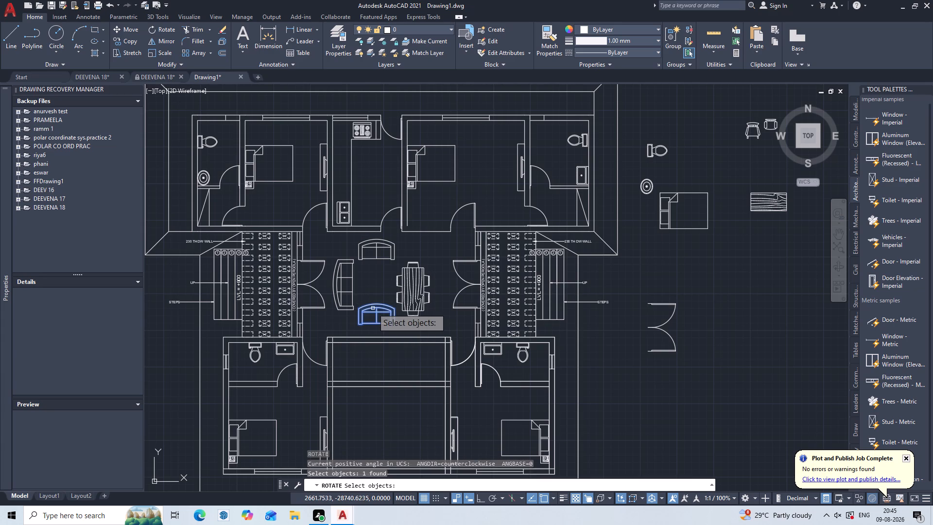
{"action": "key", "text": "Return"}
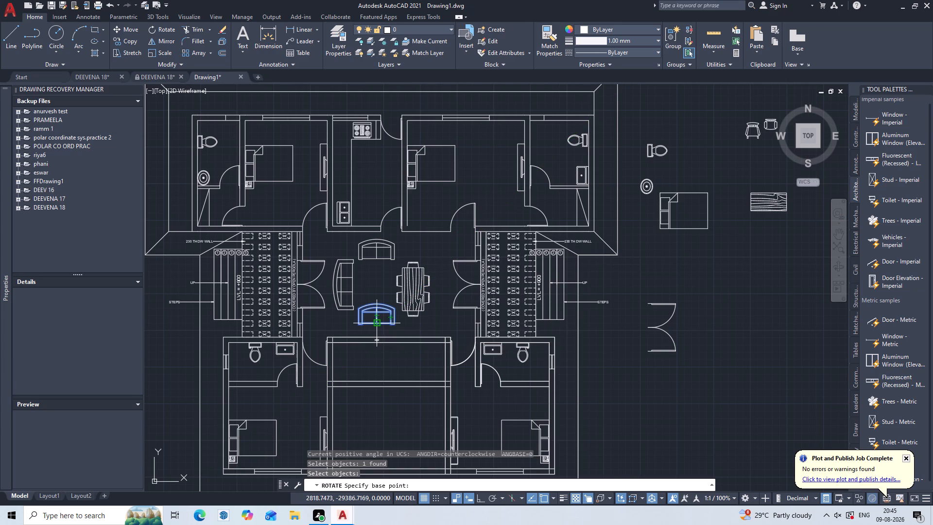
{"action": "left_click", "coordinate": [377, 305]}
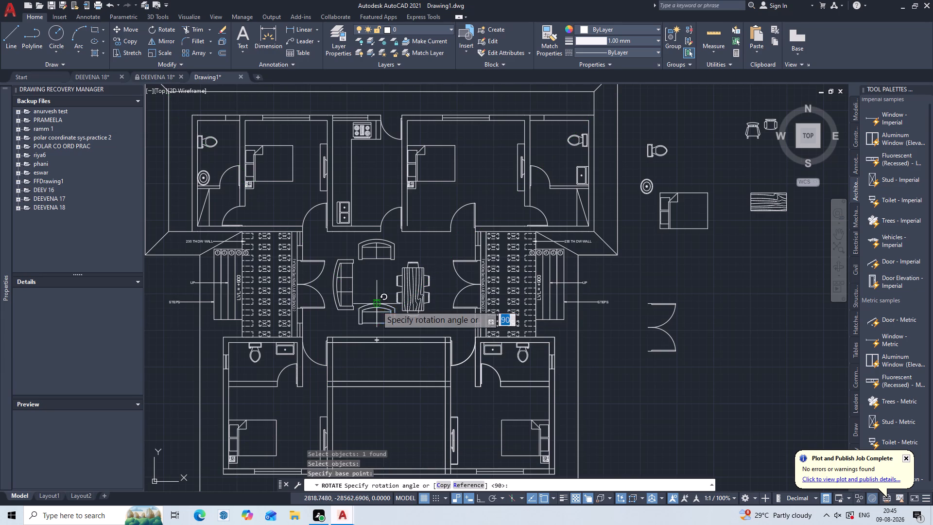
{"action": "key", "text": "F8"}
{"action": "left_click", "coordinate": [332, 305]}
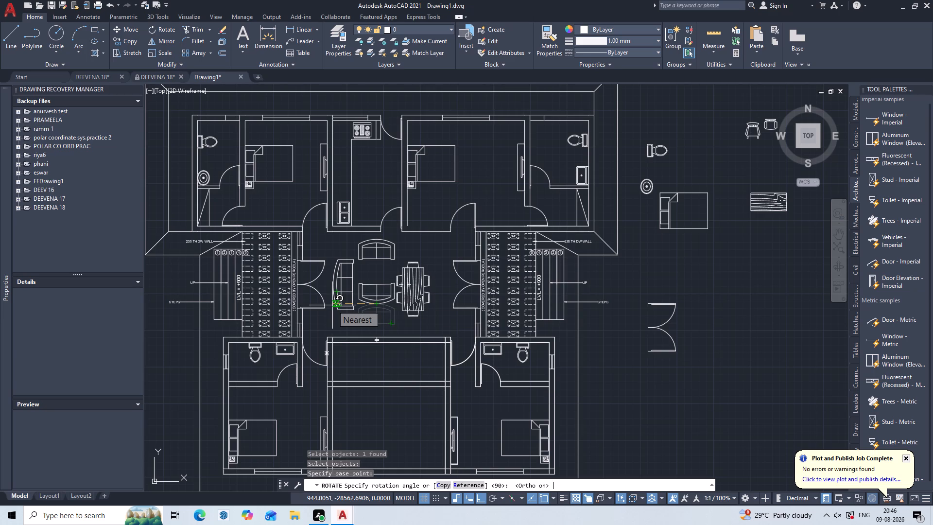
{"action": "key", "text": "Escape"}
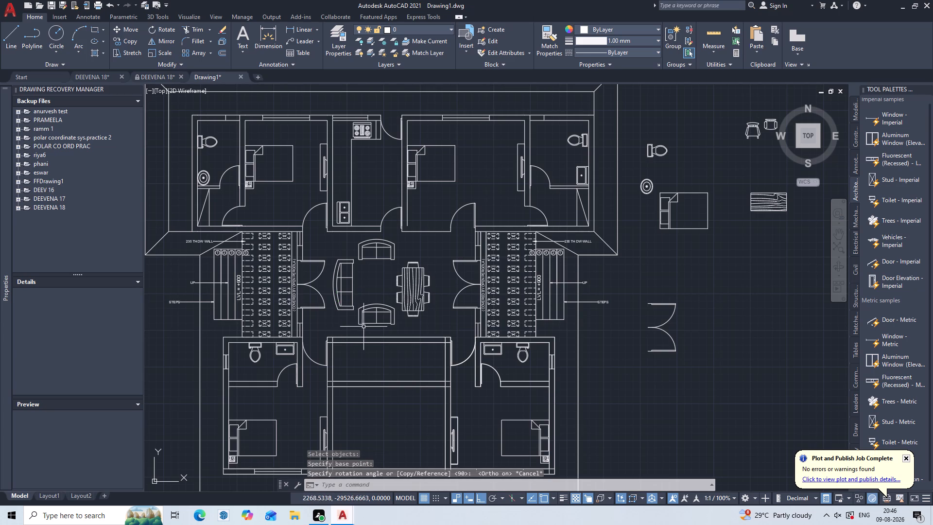
Rotate the copied two-seat sofa half a turn about the middle of its curved back so it faces the upper one.
{"action": "key", "text": "r"}
{"action": "key", "text": "o"}
{"action": "key", "text": "Return"}
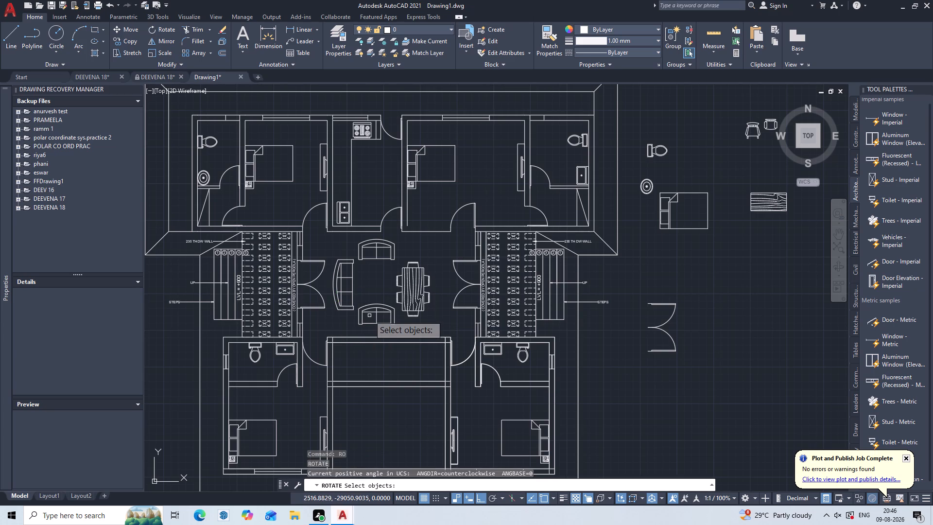
{"action": "left_click", "coordinate": [365, 310]}
{"action": "key", "text": "Return"}
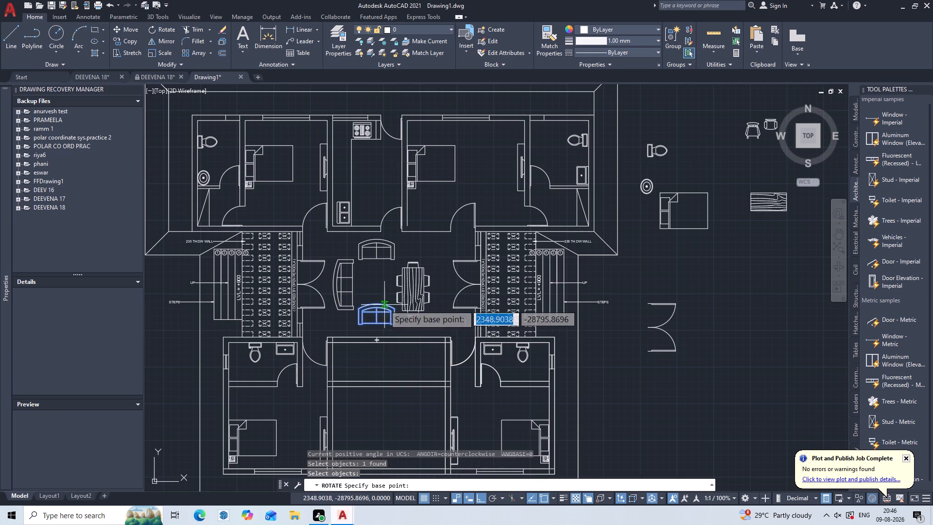
{"action": "left_click", "coordinate": [377, 303]}
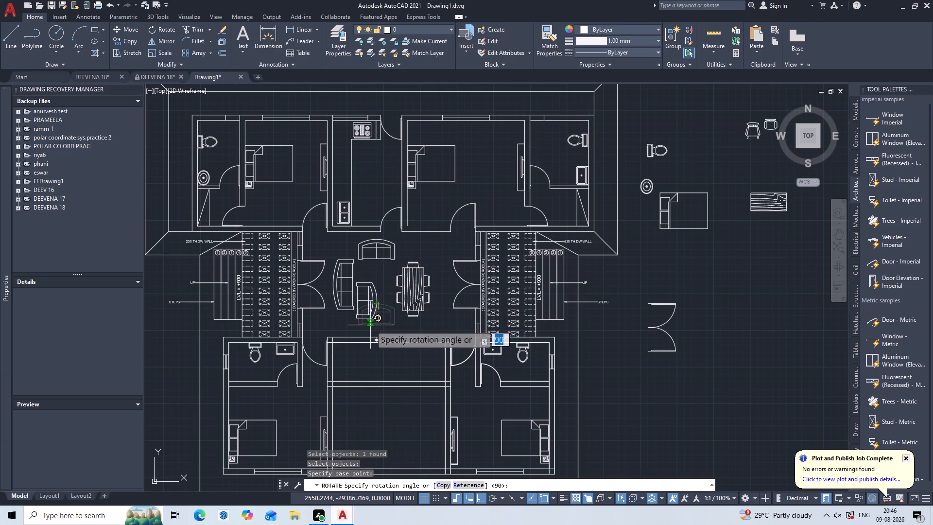
{"action": "double_click", "coordinate": [336, 305]}
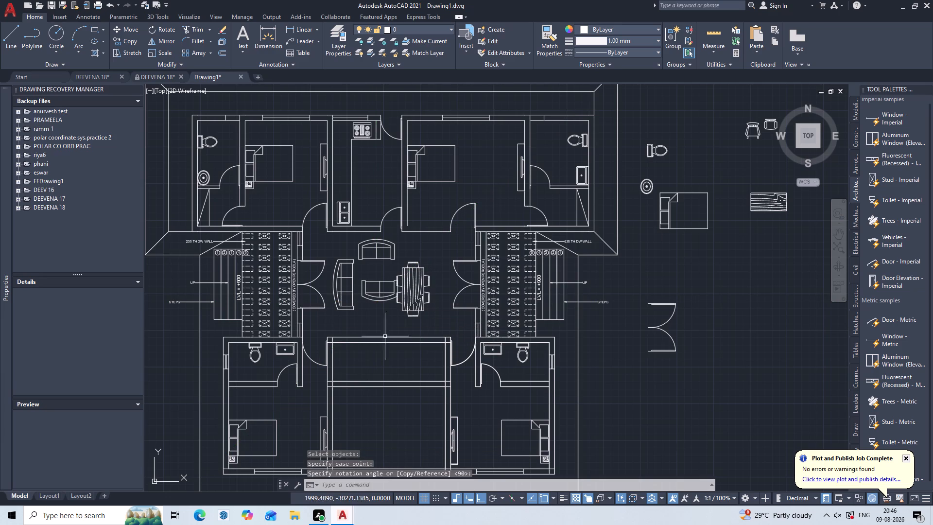
Move the turned two-seat sofa down toward the lower block's wall, placing its corner beside the three-seat sofa's lower end.
{"action": "key", "text": "m"}
{"action": "key", "text": "Return"}
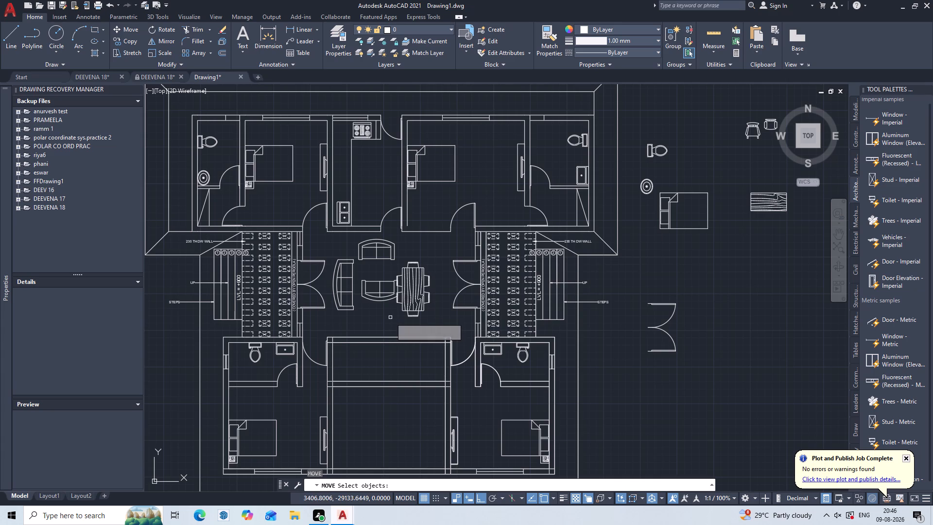
{"action": "left_click", "coordinate": [379, 301]}
{"action": "key", "text": "Return"}
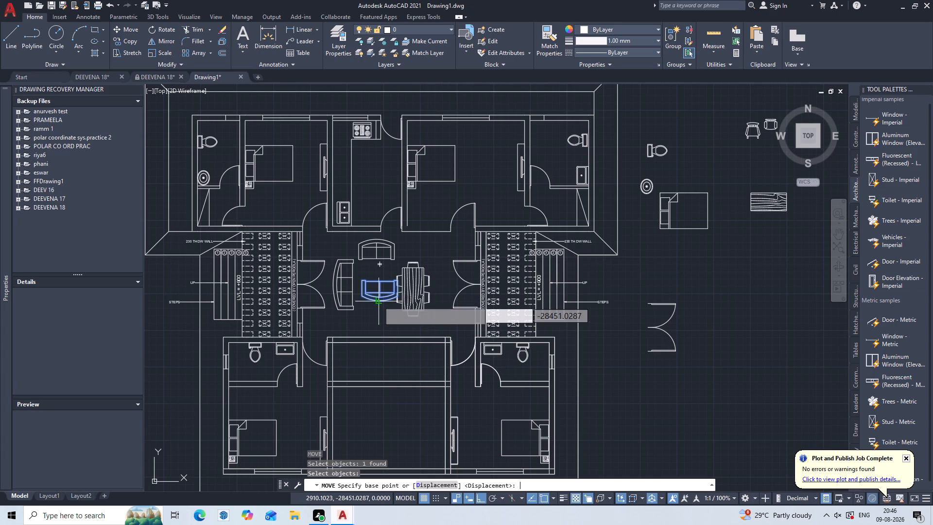
{"action": "left_click", "coordinate": [361, 278]}
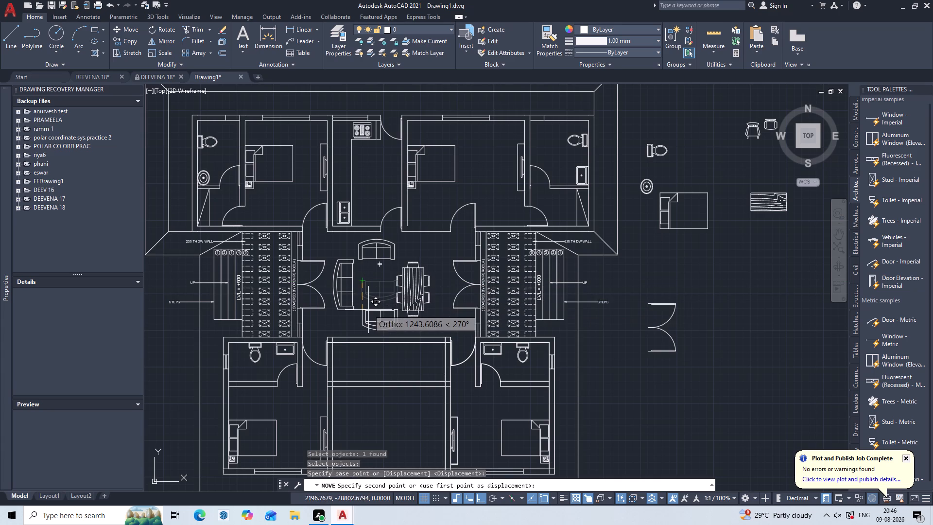
{"action": "key", "text": "F8"}
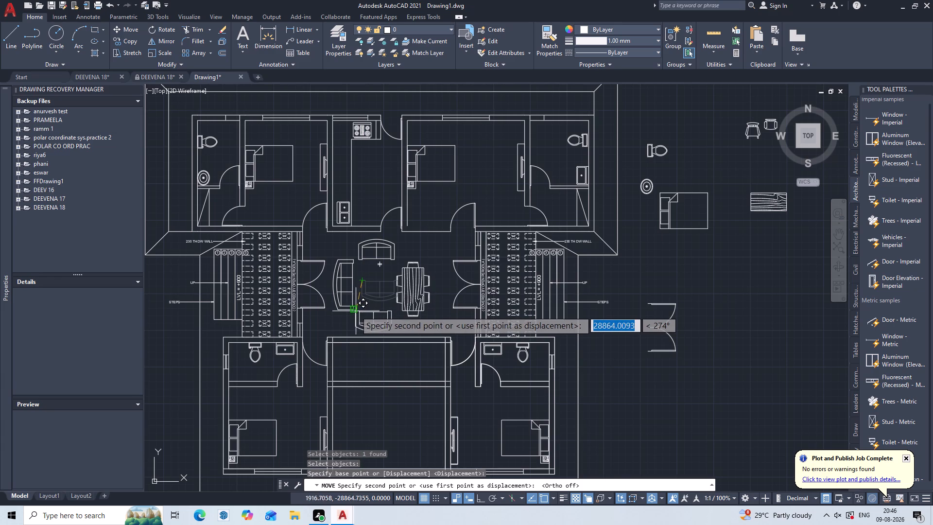
{"action": "left_click", "coordinate": [358, 312]}
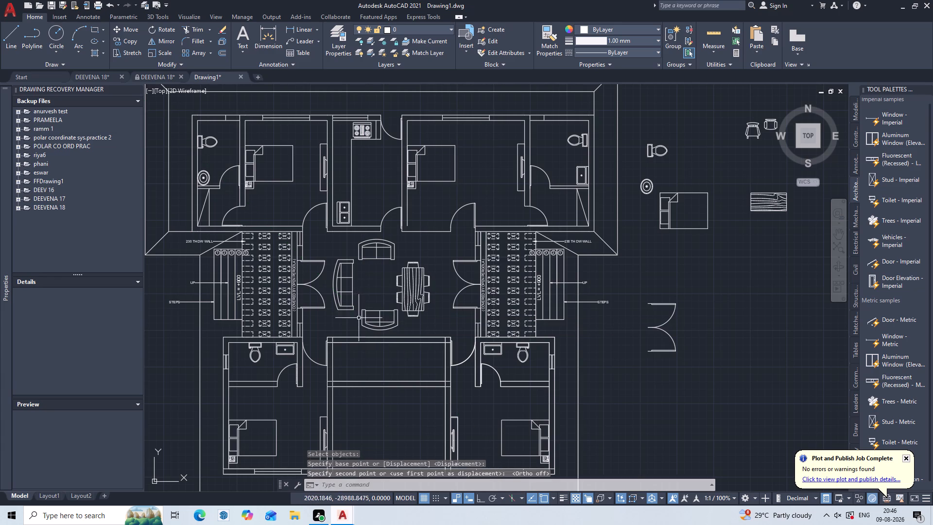
Move the lower two-seat sofa slightly toward the three-seat sofa, keeping it level with its current height in the hall.
{"action": "middle_click_drag", "start_coordinate": [381, 343], "coordinate": [450, 278]}
{"action": "scroll", "coordinate": [448, 250], "scroll_direction": "up", "scroll_amount": 1}
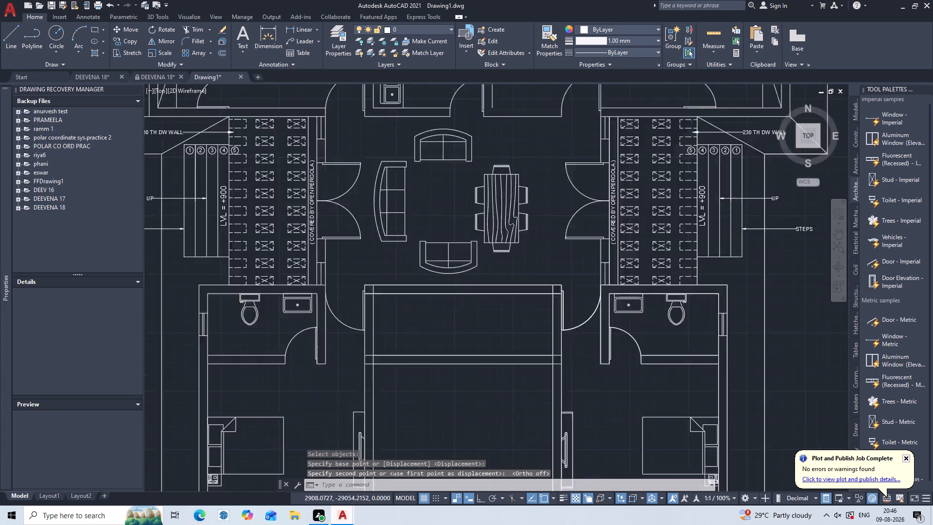
{"action": "scroll", "coordinate": [448, 250], "scroll_direction": "up", "scroll_amount": 2}
{"action": "key", "text": "m"}
{"action": "key", "text": "Return"}
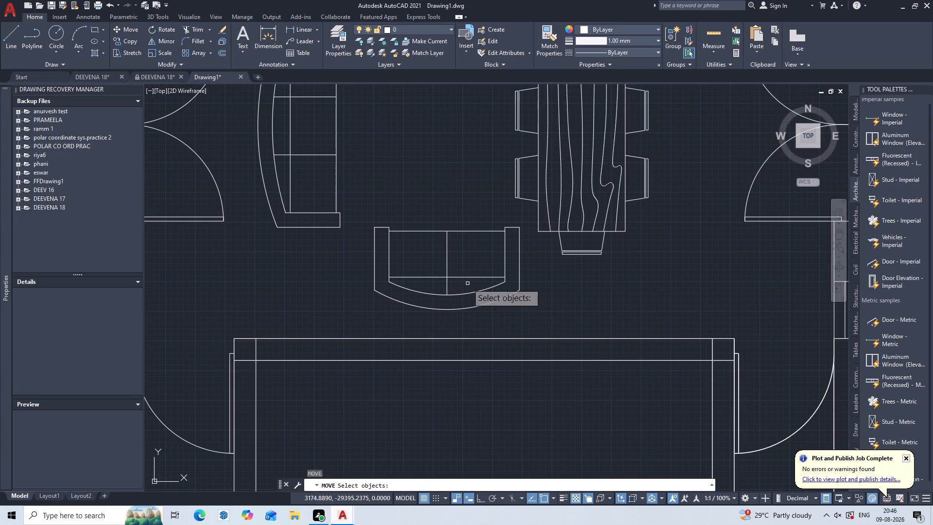
{"action": "double_click", "coordinate": [464, 277]}
{"action": "key", "text": "Return"}
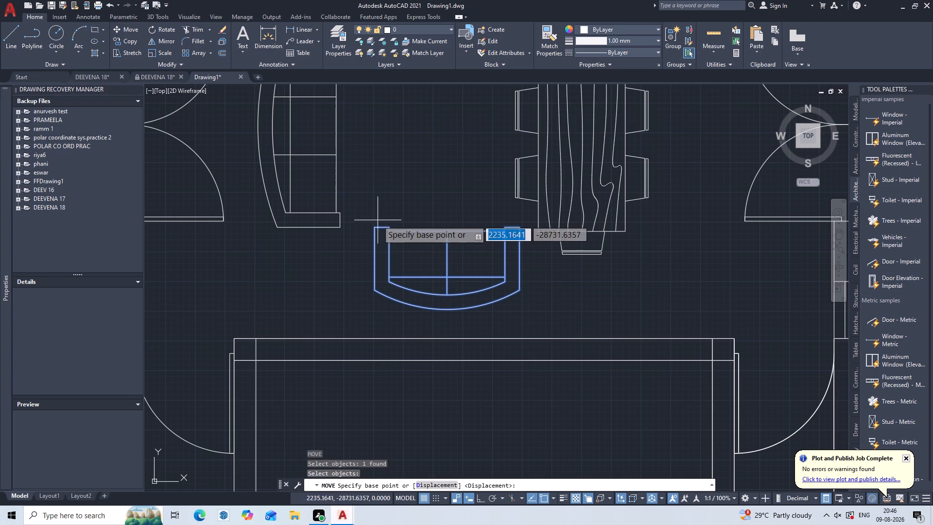
{"action": "left_click", "coordinate": [373, 230]}
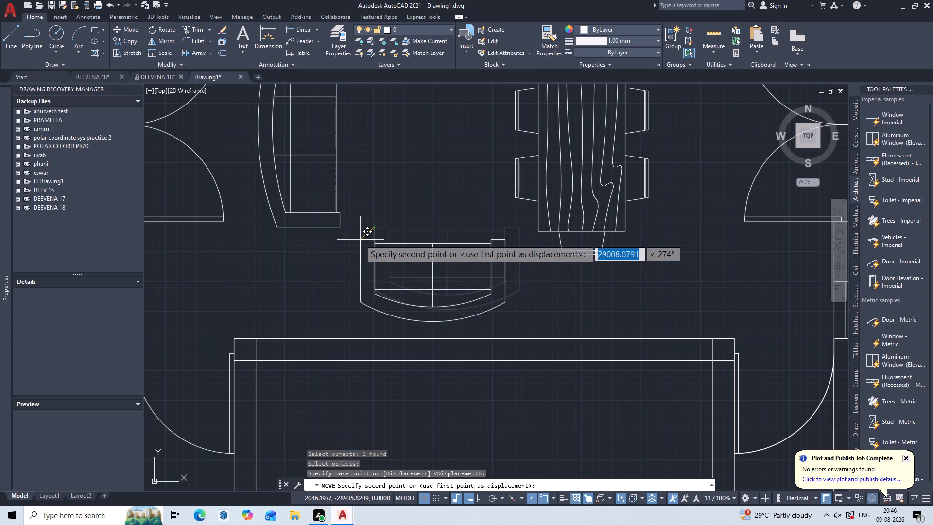
{"action": "double_click", "coordinate": [360, 230]}
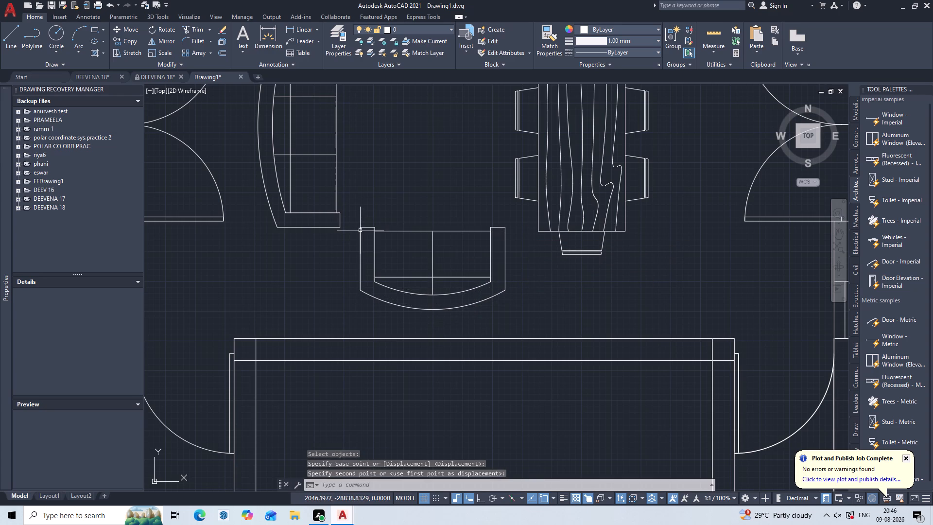
Move the dining set about 700 toward the right-hand entrance doors and slightly toward the upper block, away from the sofa group.
{"action": "scroll", "coordinate": [398, 271], "scroll_direction": "down", "scroll_amount": 3}
{"action": "middle_click_drag", "start_coordinate": [398, 270], "coordinate": [395, 311]}
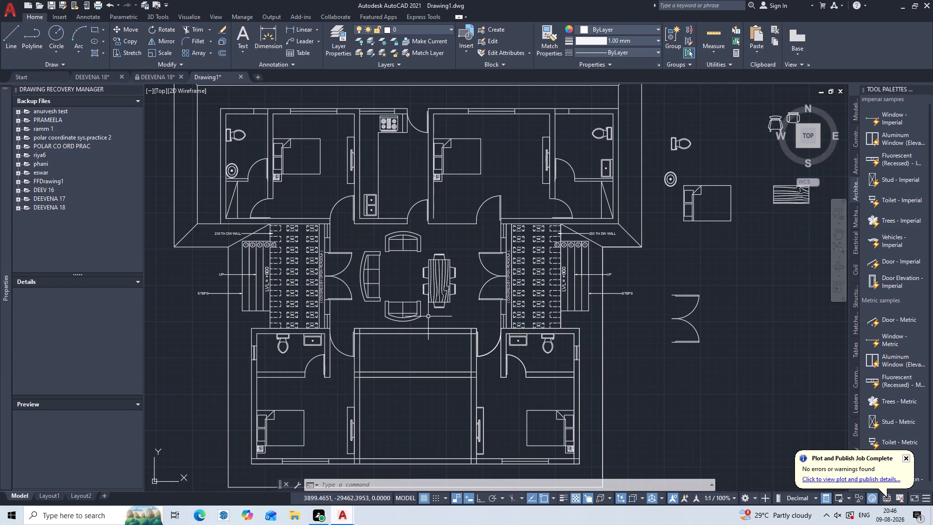
{"action": "key", "text": "m"}
{"action": "key", "text": "Return"}
{"action": "left_click", "coordinate": [445, 282]}
{"action": "key", "text": "Return"}
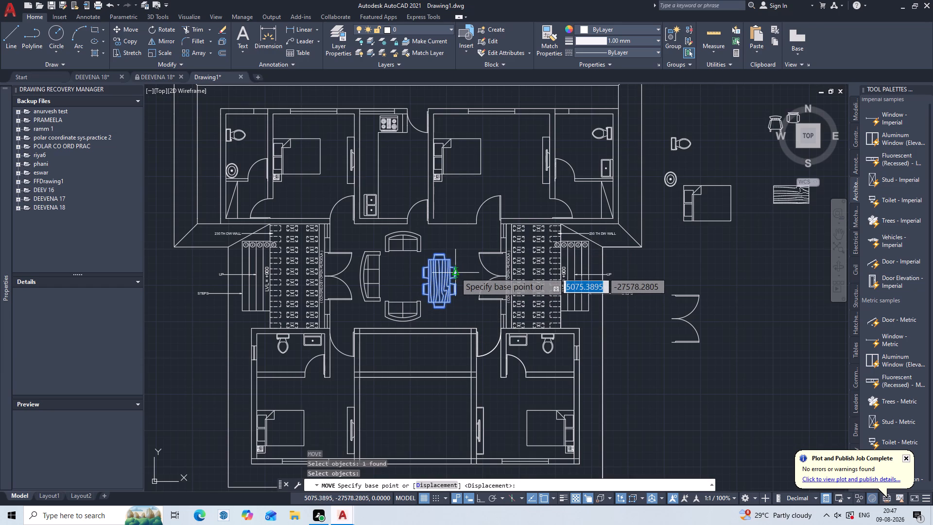
{"action": "left_click", "coordinate": [455, 272]}
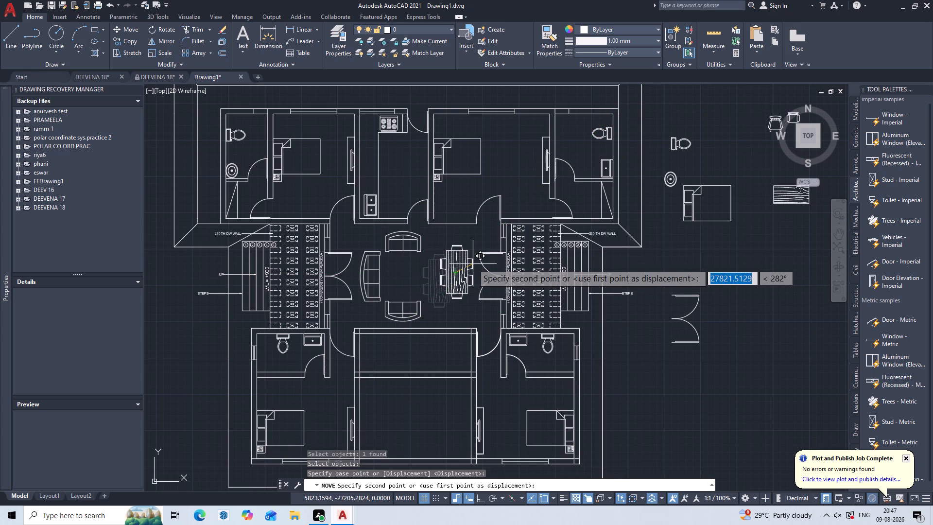
{"action": "double_click", "coordinate": [472, 267]}
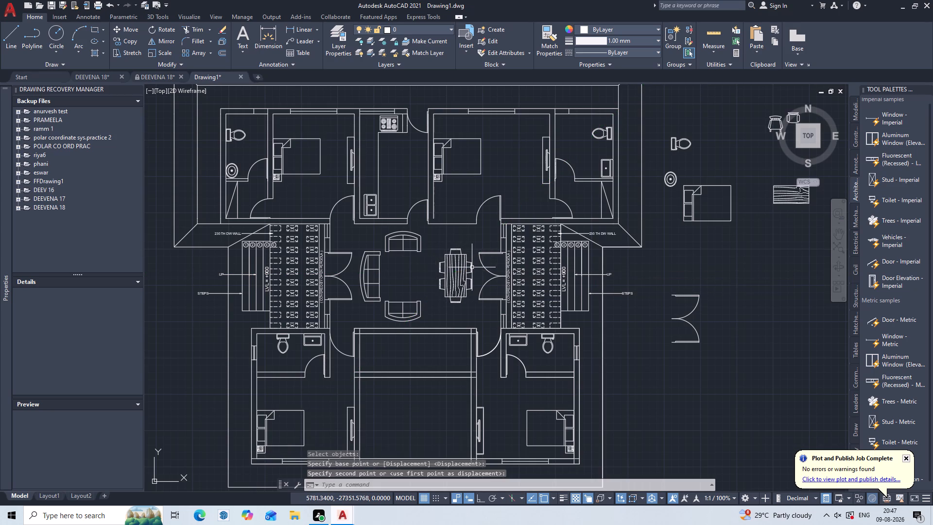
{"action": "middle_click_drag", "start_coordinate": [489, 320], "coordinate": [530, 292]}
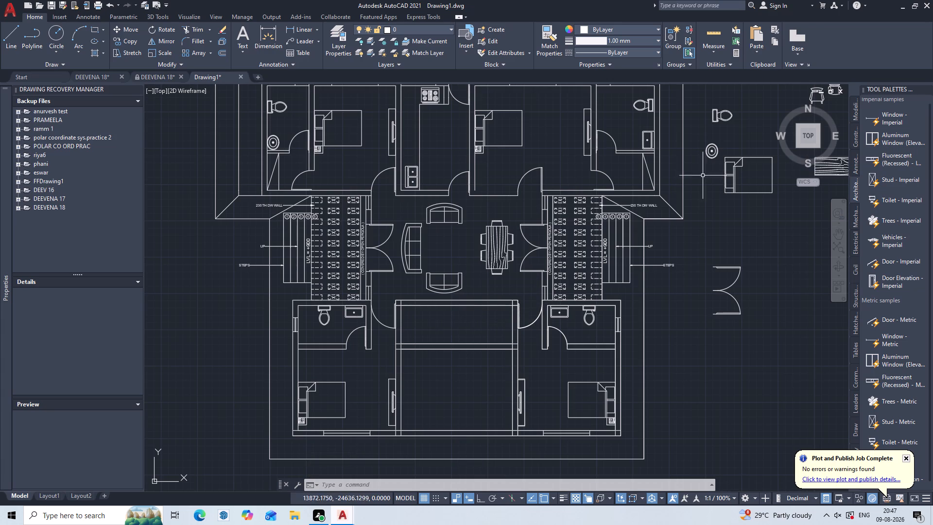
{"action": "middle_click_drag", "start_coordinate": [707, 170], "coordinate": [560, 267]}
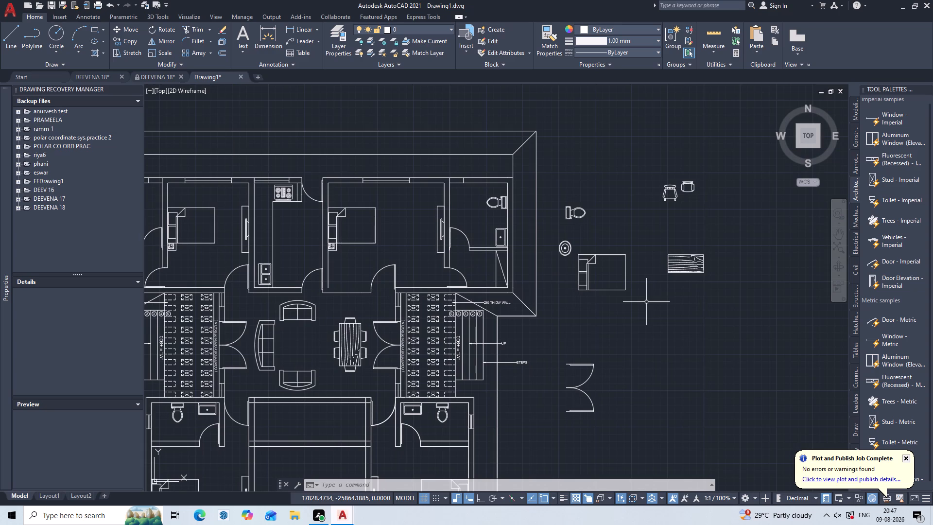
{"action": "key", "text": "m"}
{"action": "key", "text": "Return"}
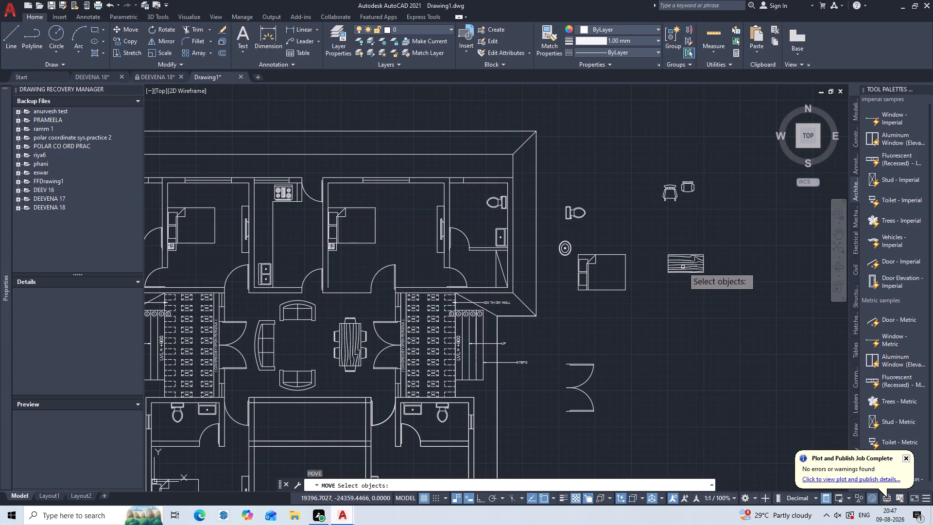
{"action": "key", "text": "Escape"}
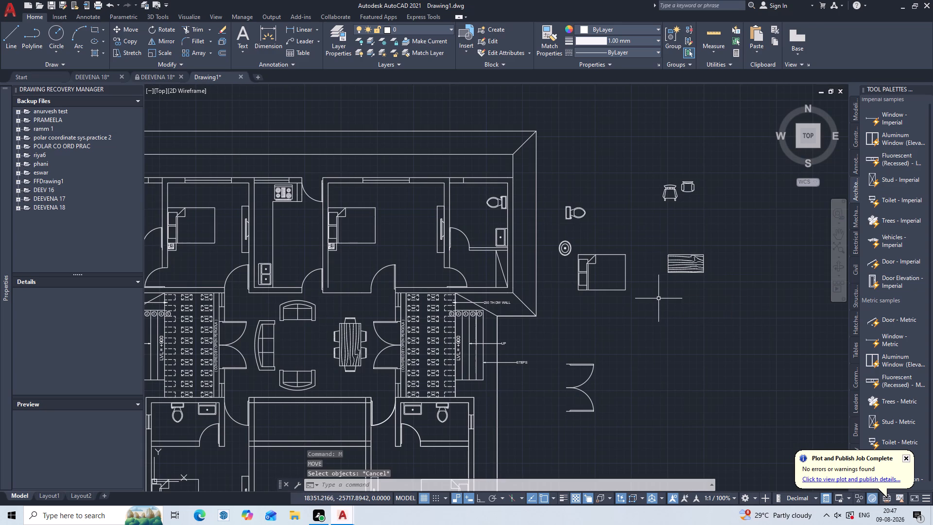
Rotate the loose wood-grain table beside the plan 90° about its upper right corner so it stands upright.
{"action": "key", "text": "r"}
{"action": "key", "text": "o"}
{"action": "key", "text": "Return"}
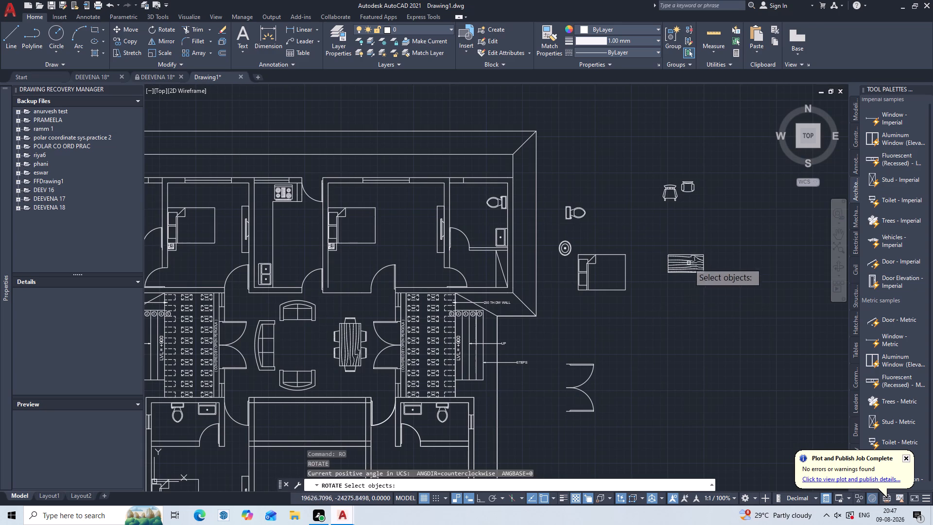
{"action": "left_click", "coordinate": [689, 262]}
{"action": "key", "text": "Return"}
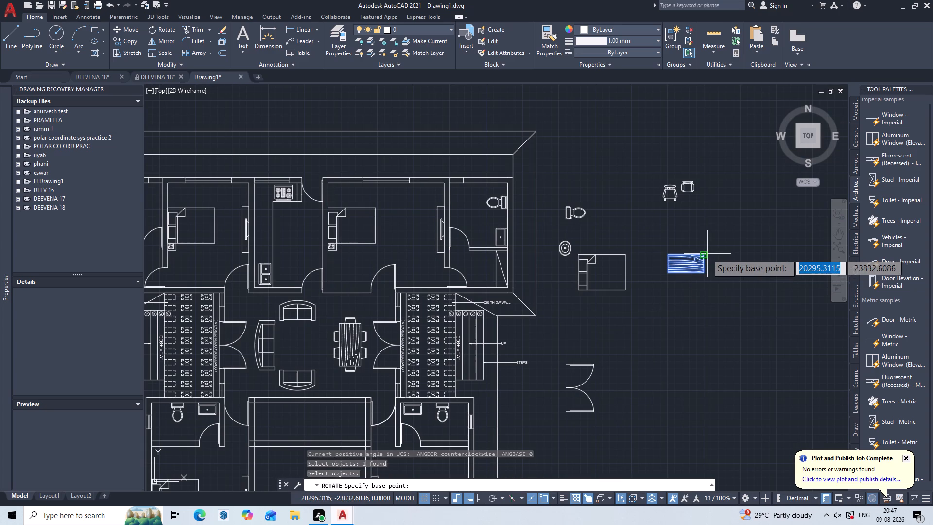
{"action": "left_click", "coordinate": [707, 254]}
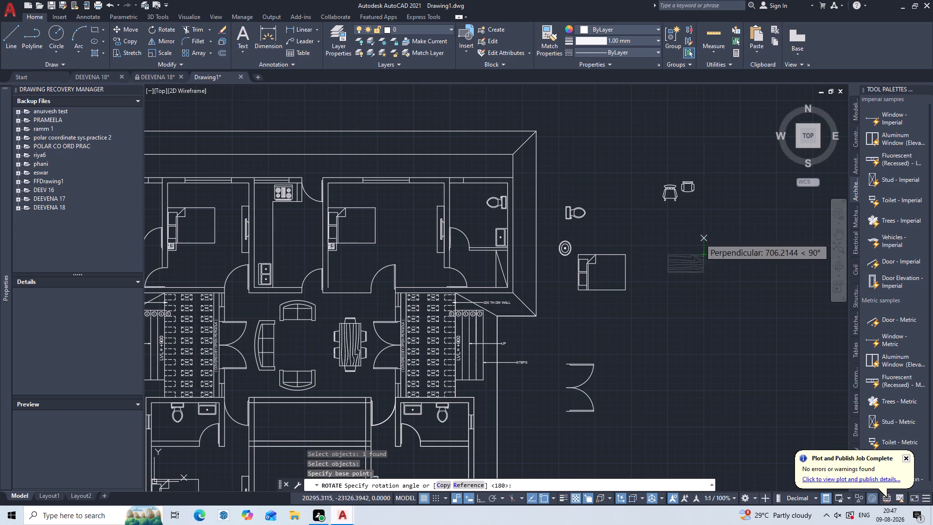
{"action": "triple_click", "coordinate": [700, 238]}
{"action": "key", "text": "Escape"}
Move the upright wood-grain table into the hall, between the two facing two-seat sofas and beside the three-seat sofa.
{"action": "key", "text": "m"}
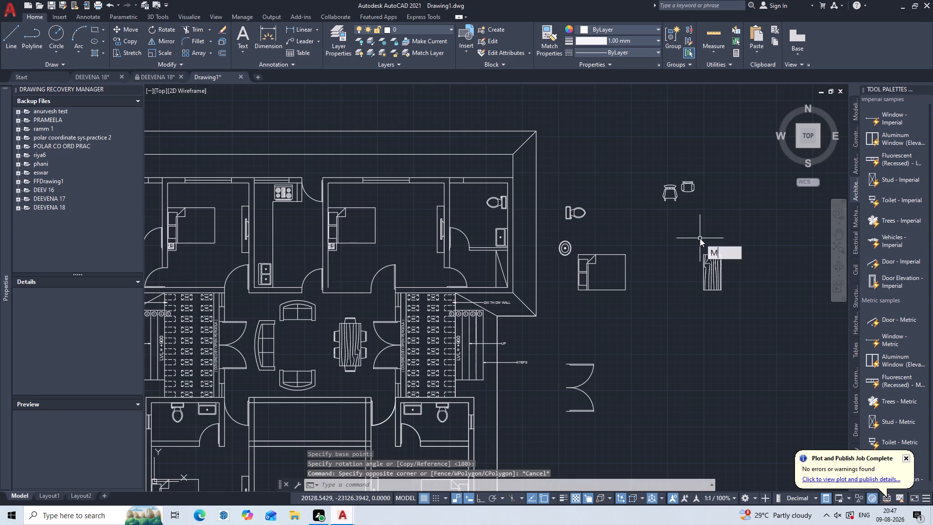
{"action": "key", "text": "Return"}
{"action": "left_click", "coordinate": [704, 271]}
{"action": "key", "text": "Return"}
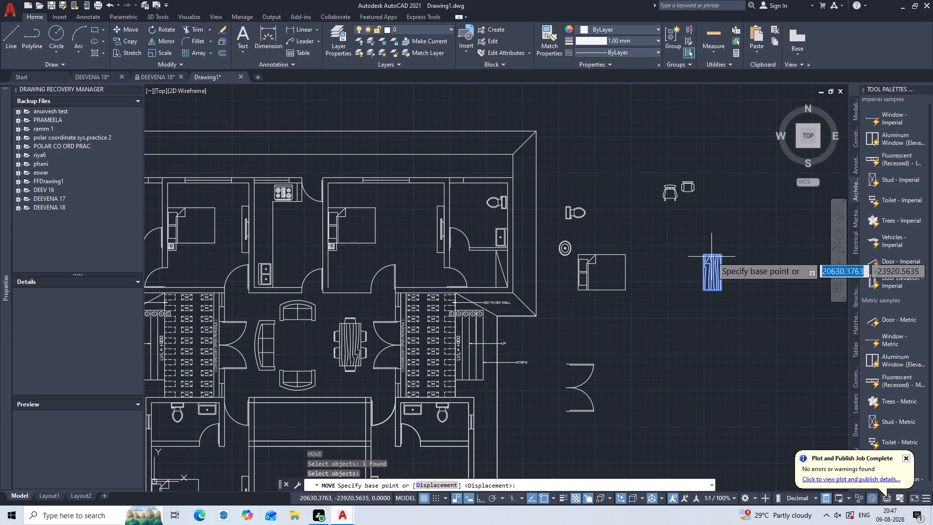
{"action": "left_click", "coordinate": [710, 271]}
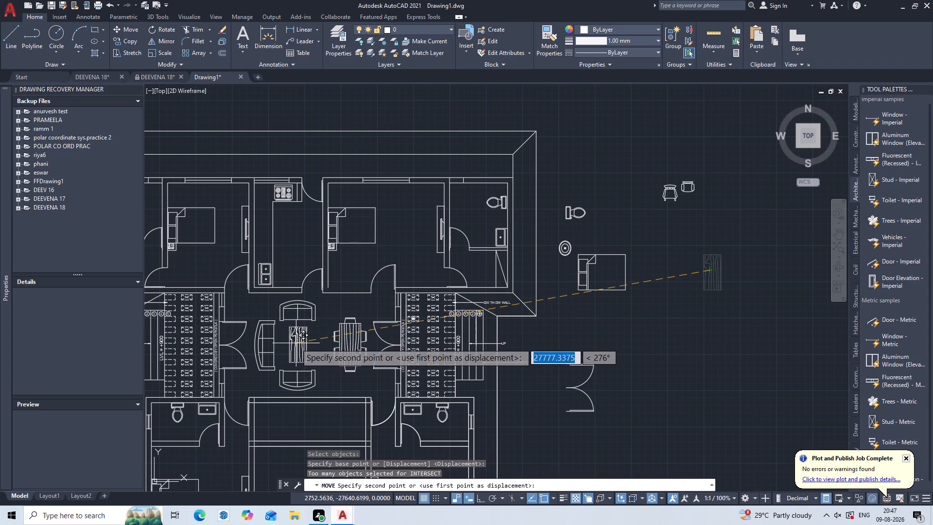
{"action": "left_click", "coordinate": [292, 345]}
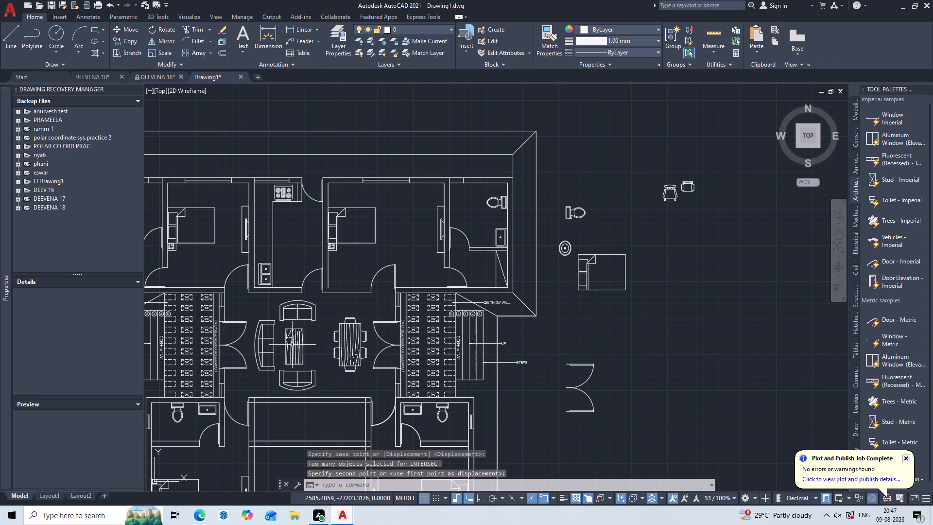
Delete the double-line partition wall crossing the central room of the lower block.
{"action": "middle_click_drag", "start_coordinate": [389, 348], "coordinate": [585, 251]}
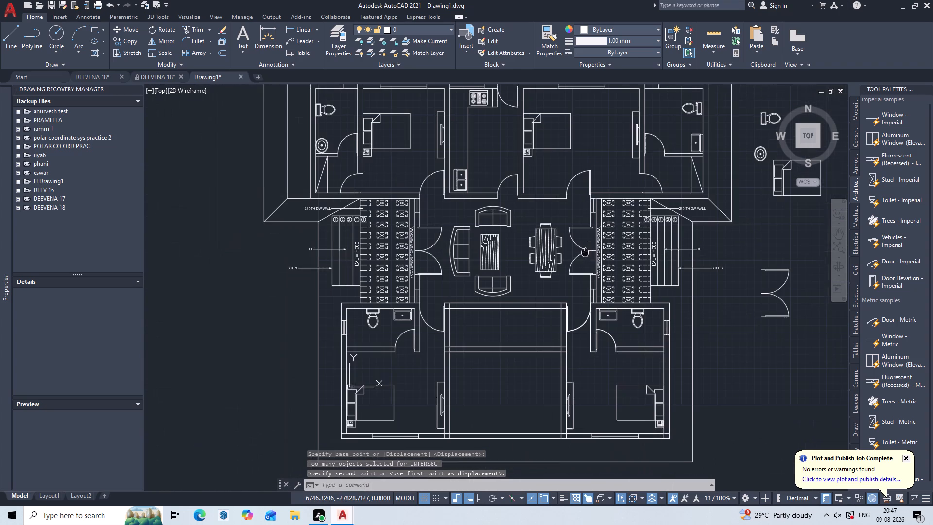
{"action": "middle_click_drag", "start_coordinate": [585, 251], "coordinate": [585, 252]}
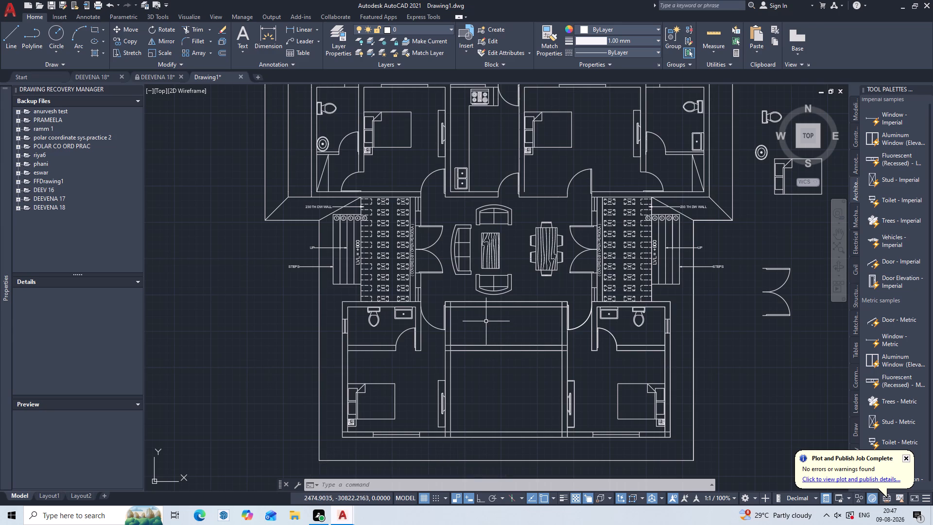
{"action": "middle_click_drag", "start_coordinate": [471, 377], "coordinate": [459, 250]}
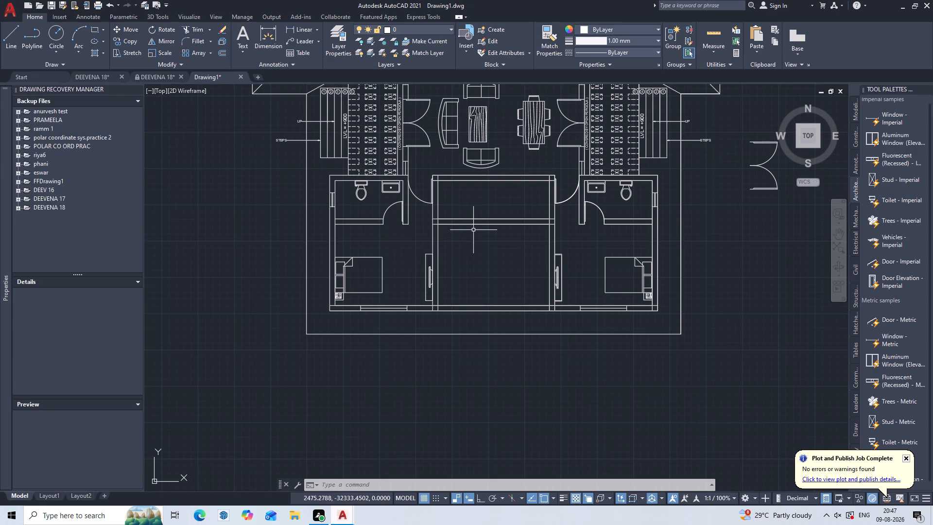
{"action": "left_click", "coordinate": [516, 204]}
{"action": "double_click", "coordinate": [492, 239]}
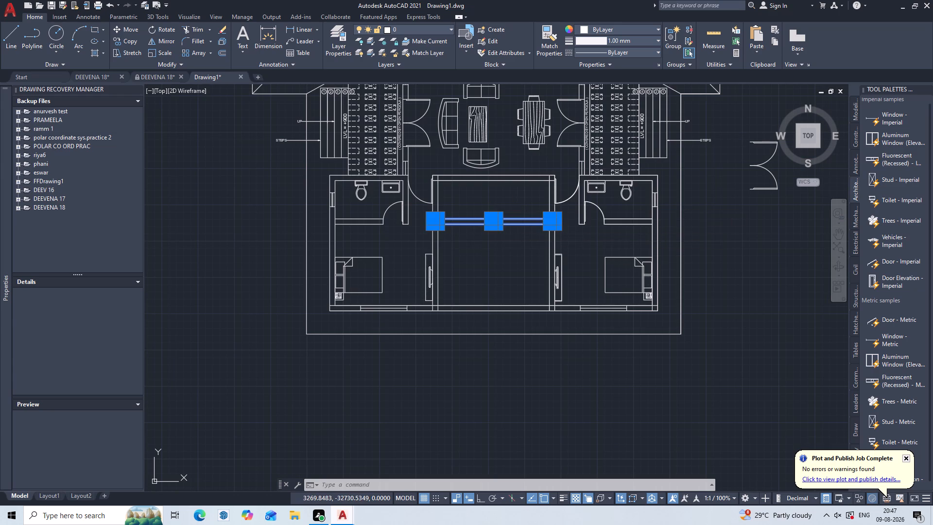
{"action": "key", "text": "Delete"}
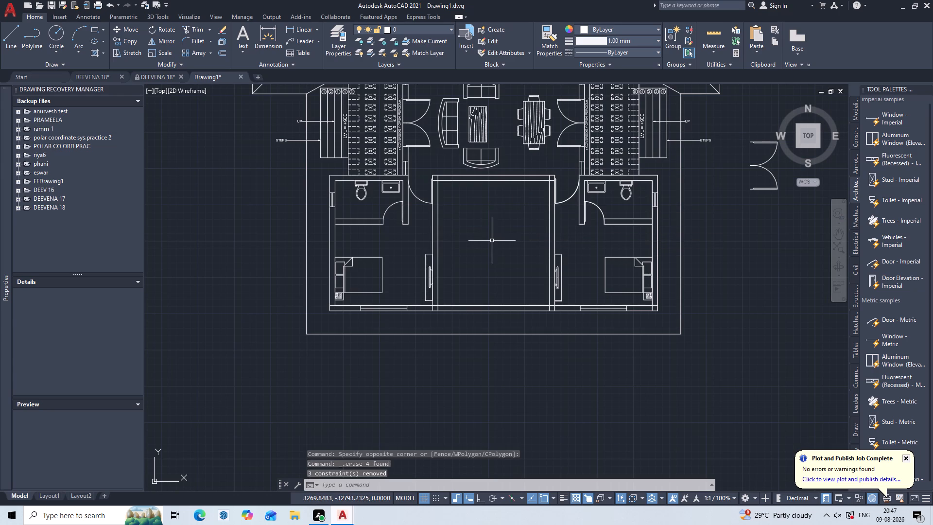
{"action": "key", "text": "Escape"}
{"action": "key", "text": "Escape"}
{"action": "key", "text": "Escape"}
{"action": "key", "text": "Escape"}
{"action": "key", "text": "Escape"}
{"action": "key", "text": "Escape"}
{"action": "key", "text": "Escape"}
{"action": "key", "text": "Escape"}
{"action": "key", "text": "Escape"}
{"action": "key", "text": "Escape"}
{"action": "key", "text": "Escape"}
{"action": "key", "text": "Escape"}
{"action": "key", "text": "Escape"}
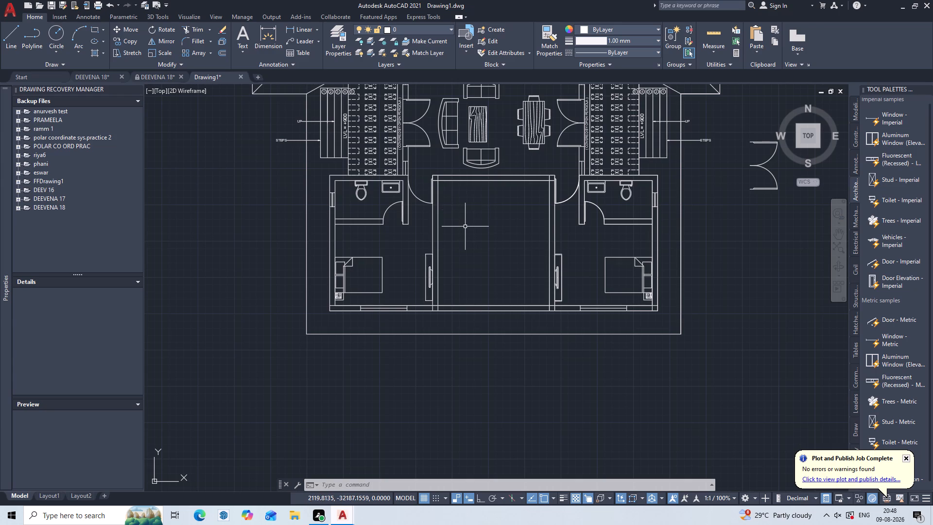
Draw a vertical line across the lower block's central room top wall, from the midpoint between its inner corners to the outer face.
{"action": "key", "text": "l"}
{"action": "key", "text": "Return"}
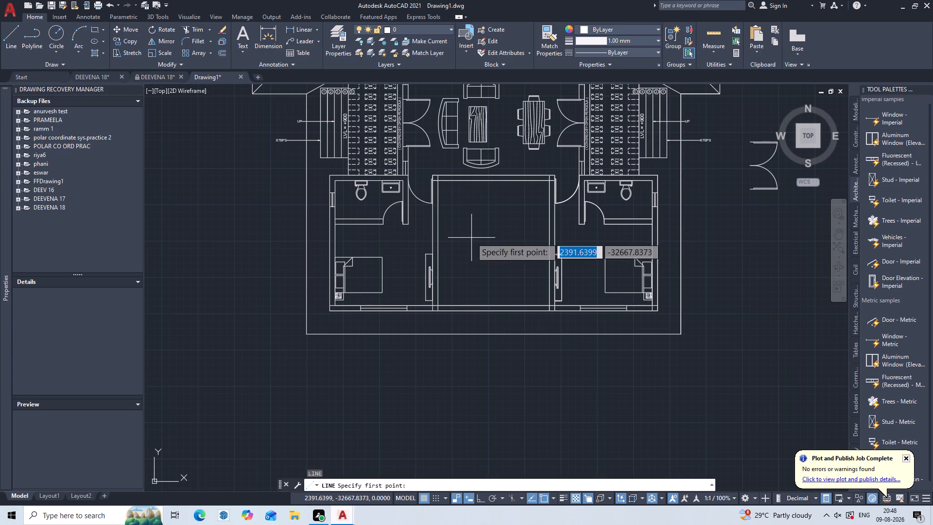
{"action": "key", "text": "m"}
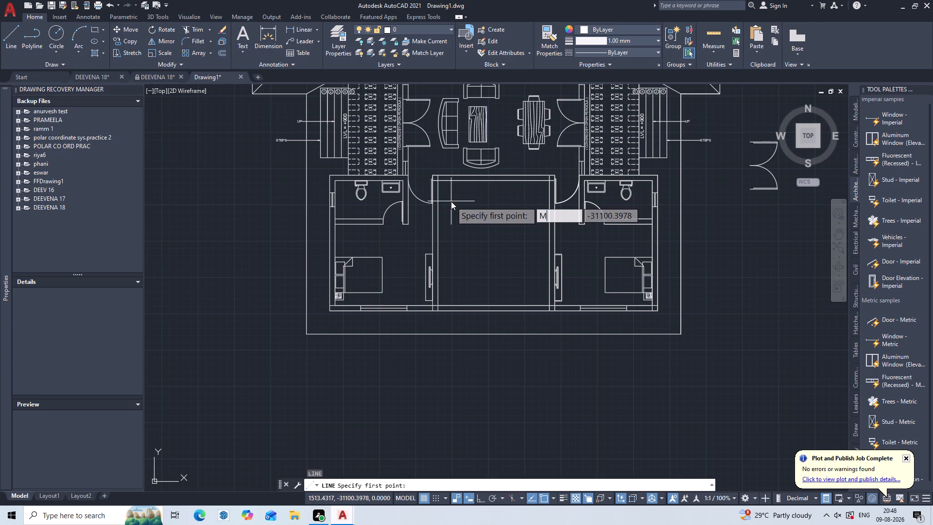
{"action": "key", "text": "2"}
{"action": "key", "text": "p"}
{"action": "key", "text": "Return"}
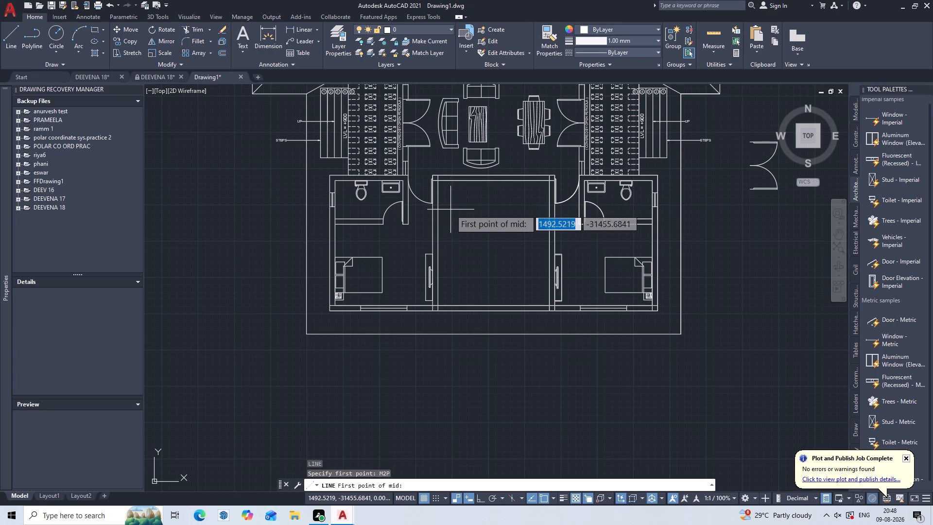
{"action": "scroll", "coordinate": [450, 180], "scroll_direction": "up", "scroll_amount": 2}
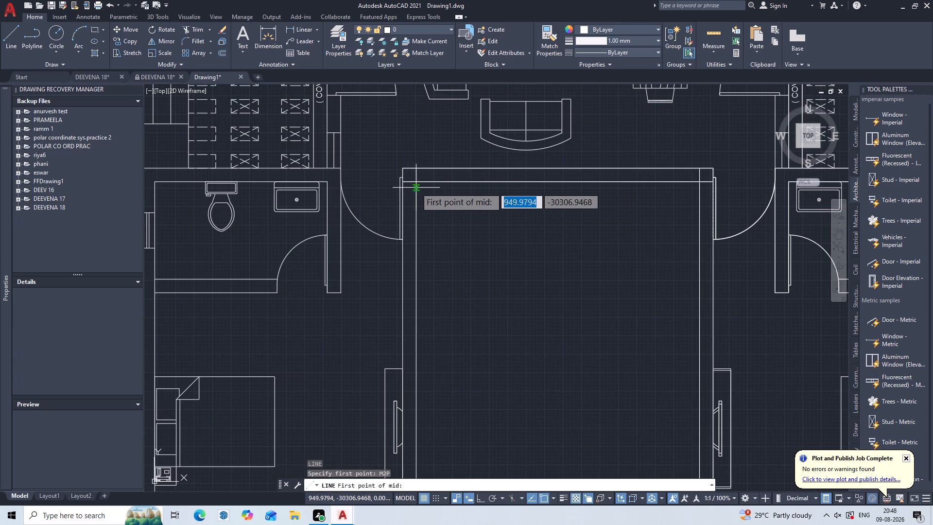
{"action": "left_click", "coordinate": [417, 184]}
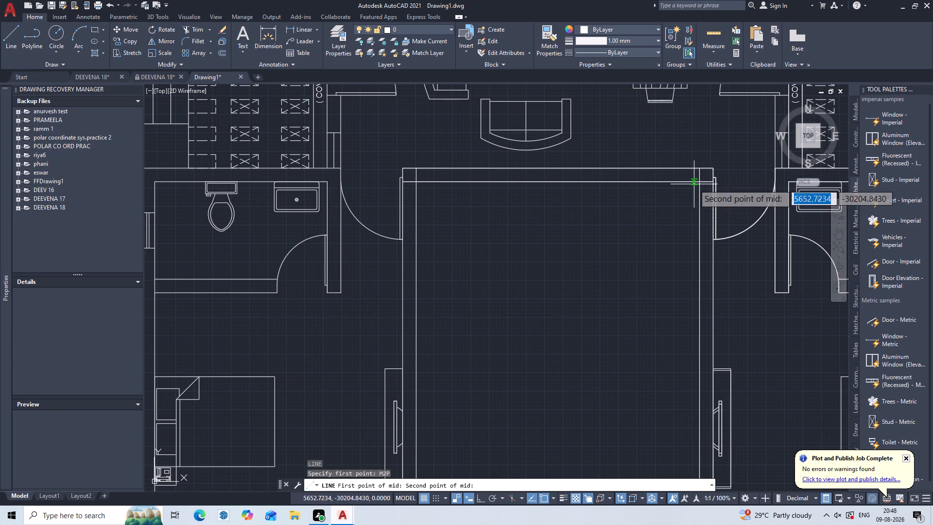
{"action": "double_click", "coordinate": [697, 180]}
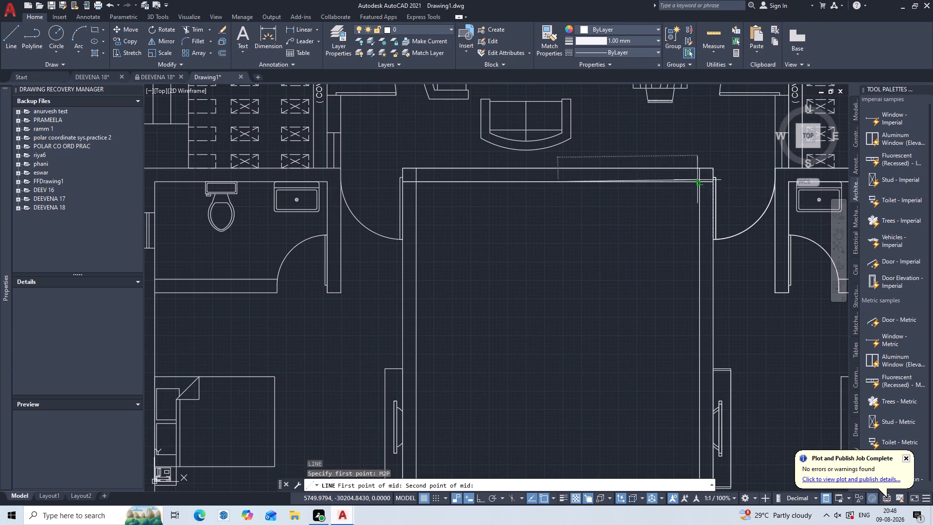
{"action": "key", "text": "F8"}
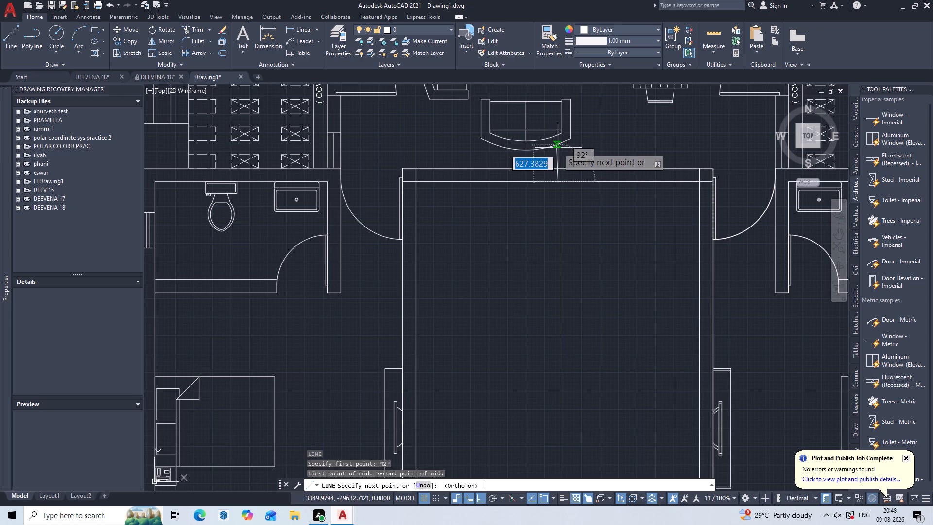
{"action": "triple_click", "coordinate": [557, 166]}
{"action": "left_click", "coordinate": [557, 166]}
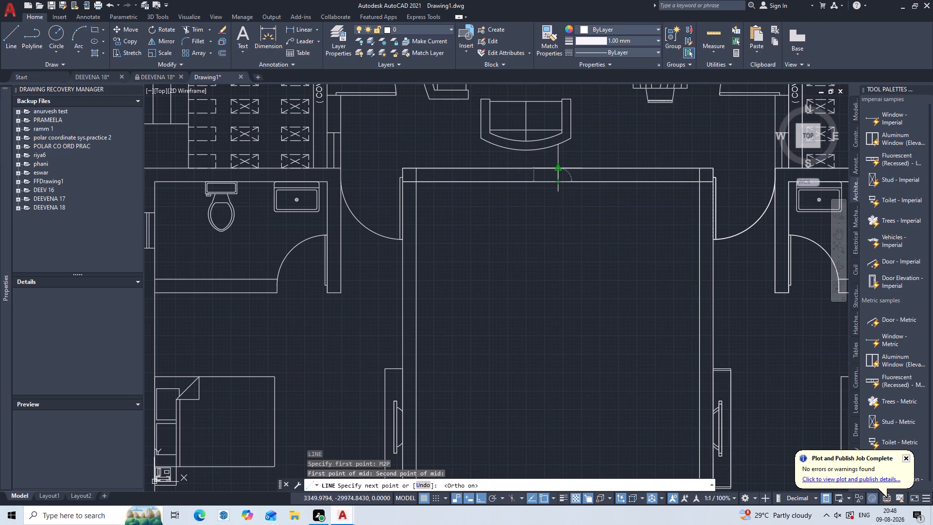
{"action": "key", "text": "Escape"}
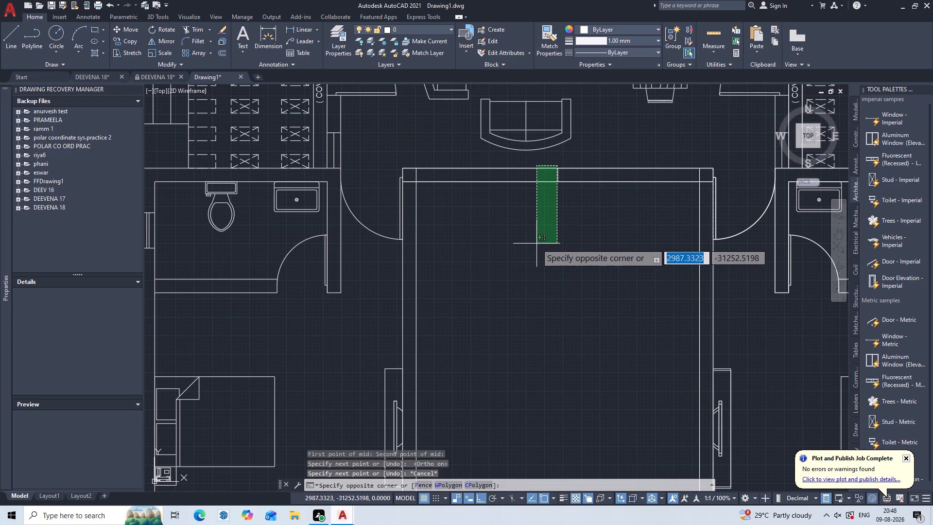
Copy the short vertical line at the middle of the lower block's central room top wall 1000 to the right along the wall.
{"action": "key", "text": "Escape"}
{"action": "scroll", "coordinate": [556, 177], "scroll_direction": "up", "scroll_amount": 2}
{"action": "middle_click_drag", "start_coordinate": [556, 185], "coordinate": [551, 202]}
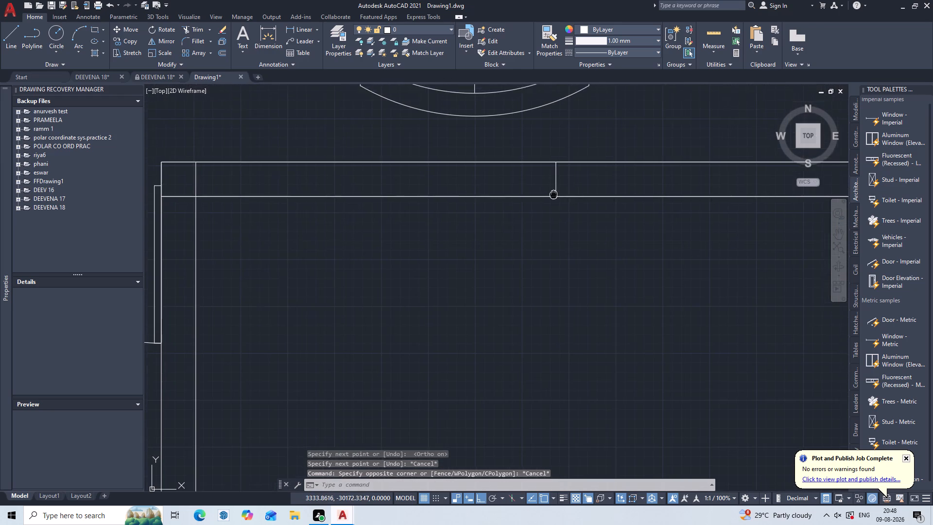
{"action": "middle_click_drag", "start_coordinate": [551, 202], "coordinate": [515, 266]}
{"action": "type", "text": "COP"}
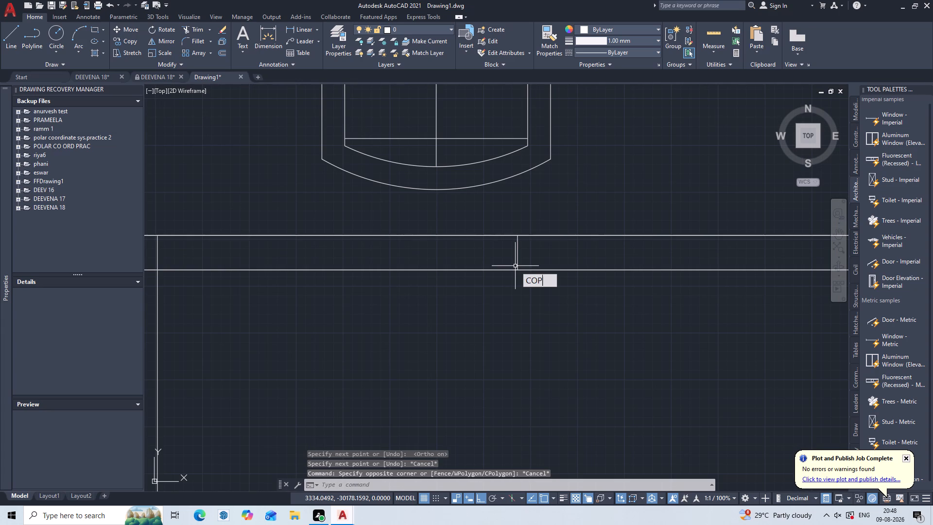
{"action": "key", "text": "Return"}
{"action": "left_click", "coordinate": [518, 243]}
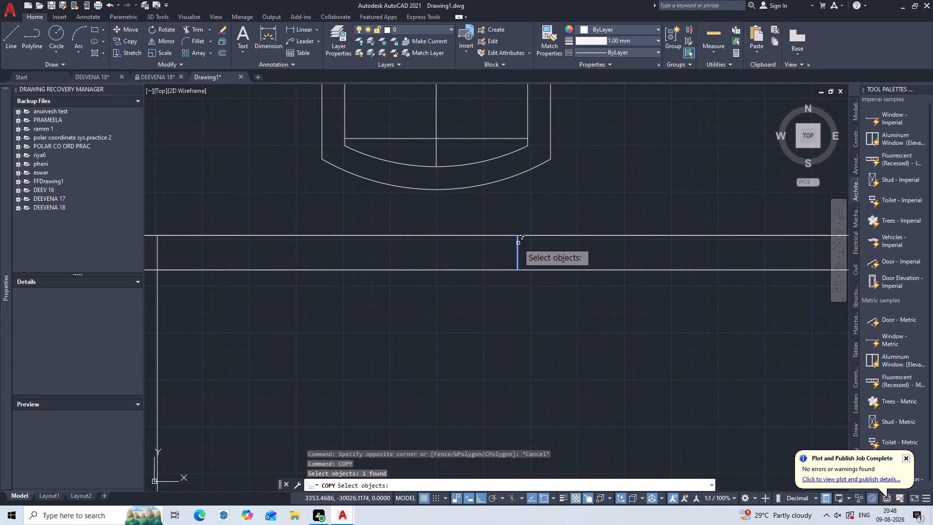
{"action": "key", "text": "Return"}
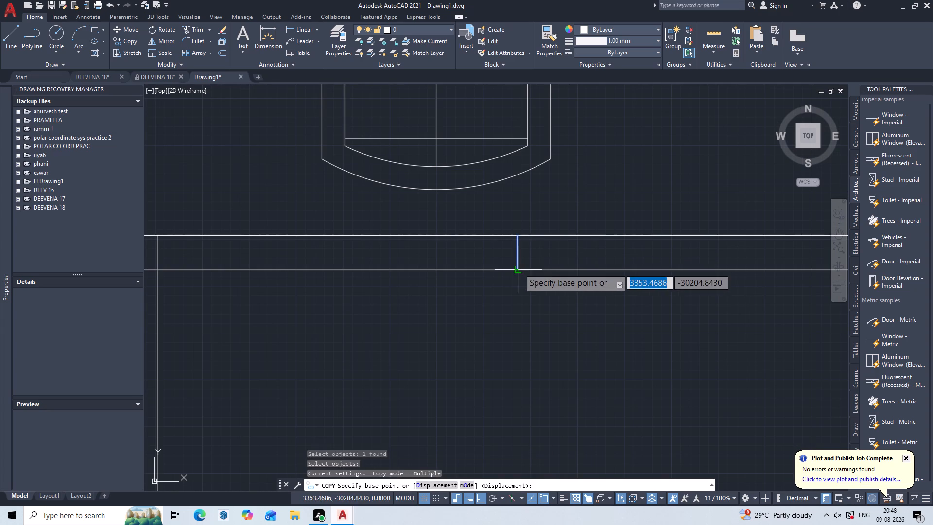
{"action": "left_click", "coordinate": [518, 268]}
{"action": "type", "text": "1000"}
{"action": "key", "text": "Return"}
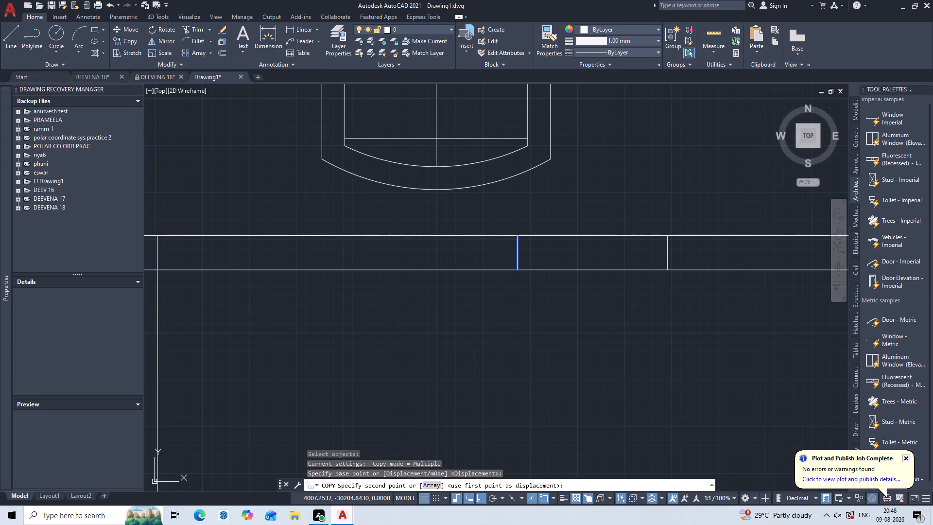
{"action": "key", "text": "Escape"}
{"action": "key", "text": "Escape"}
{"action": "key", "text": "Escape"}
{"action": "key", "text": "Escape"}
{"action": "key", "text": "Escape"}
{"action": "key", "text": "Escape"}
{"action": "key", "text": "Escape"}
{"action": "key", "text": "Escape"}
{"action": "key", "text": "Escape"}
{"action": "key", "text": "Escape"}
{"action": "key", "text": "Escape"}
{"action": "key", "text": "Escape"}
{"action": "key", "text": "Escape"}
{"action": "key", "text": "Escape"}
{"action": "key", "text": "Escape"}
{"action": "key", "text": "Escape"}
{"action": "key", "text": "Escape"}
{"action": "key", "text": "Escape"}
{"action": "key", "text": "Escape"}
{"action": "key", "text": "Escape"}
{"action": "key", "text": "Escape"}
{"action": "key", "text": "Escape"}
{"action": "key", "text": "Escape"}
{"action": "key", "text": "Escape"}
{"action": "key", "text": "Escape"}
{"action": "key", "text": "Escape"}
{"action": "key", "text": "Escape"}
{"action": "key", "text": "Escape"}
{"action": "key", "text": "Escape"}
{"action": "key", "text": "Escape"}
{"action": "key", "text": "Escape"}
{"action": "key", "text": "Escape"}
{"action": "key", "text": "Escape"}
{"action": "key", "text": "Escape"}
{"action": "key", "text": "Escape"}
{"action": "key", "text": "Escape"}
{"action": "key", "text": "Escape"}
{"action": "key", "text": "Escape"}
{"action": "key", "text": "Escape"}
{"action": "key", "text": "Escape"}
{"action": "key", "text": "Escape"}
{"action": "key", "text": "Escape"}
{"action": "key", "text": "Escape"}
{"action": "key", "text": "Escape"}
{"action": "key", "text": "Escape"}
{"action": "key", "text": "Escape"}
{"action": "key", "text": "Escape"}
{"action": "key", "text": "Escape"}
{"action": "key", "text": "Escape"}
{"action": "key", "text": "Escape"}
{"action": "key", "text": "Escape"}
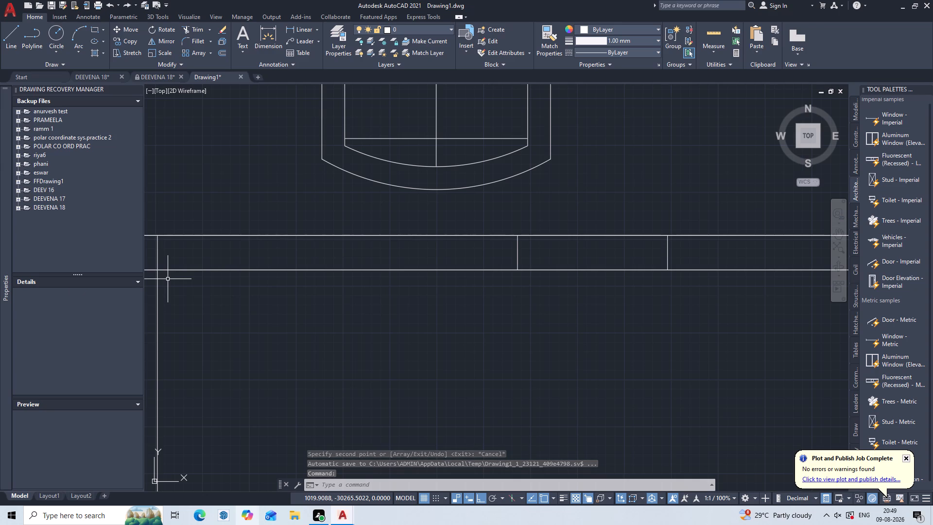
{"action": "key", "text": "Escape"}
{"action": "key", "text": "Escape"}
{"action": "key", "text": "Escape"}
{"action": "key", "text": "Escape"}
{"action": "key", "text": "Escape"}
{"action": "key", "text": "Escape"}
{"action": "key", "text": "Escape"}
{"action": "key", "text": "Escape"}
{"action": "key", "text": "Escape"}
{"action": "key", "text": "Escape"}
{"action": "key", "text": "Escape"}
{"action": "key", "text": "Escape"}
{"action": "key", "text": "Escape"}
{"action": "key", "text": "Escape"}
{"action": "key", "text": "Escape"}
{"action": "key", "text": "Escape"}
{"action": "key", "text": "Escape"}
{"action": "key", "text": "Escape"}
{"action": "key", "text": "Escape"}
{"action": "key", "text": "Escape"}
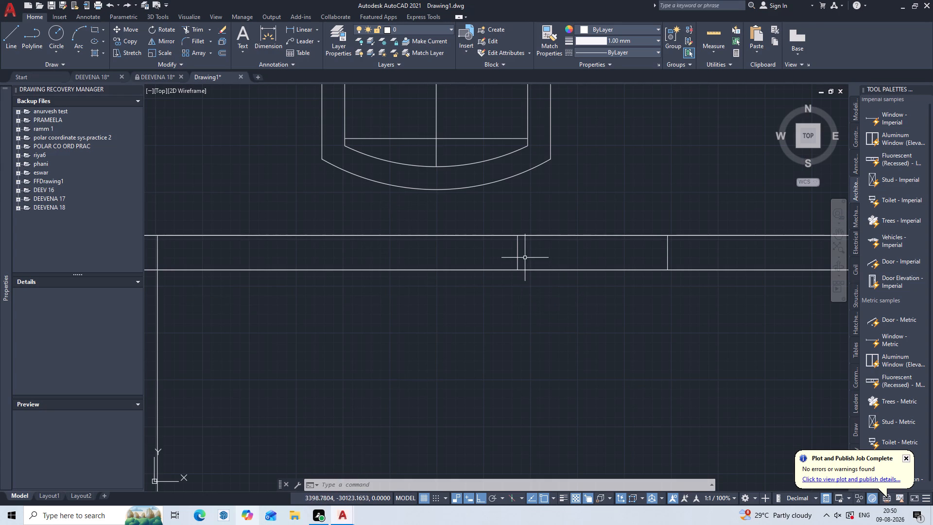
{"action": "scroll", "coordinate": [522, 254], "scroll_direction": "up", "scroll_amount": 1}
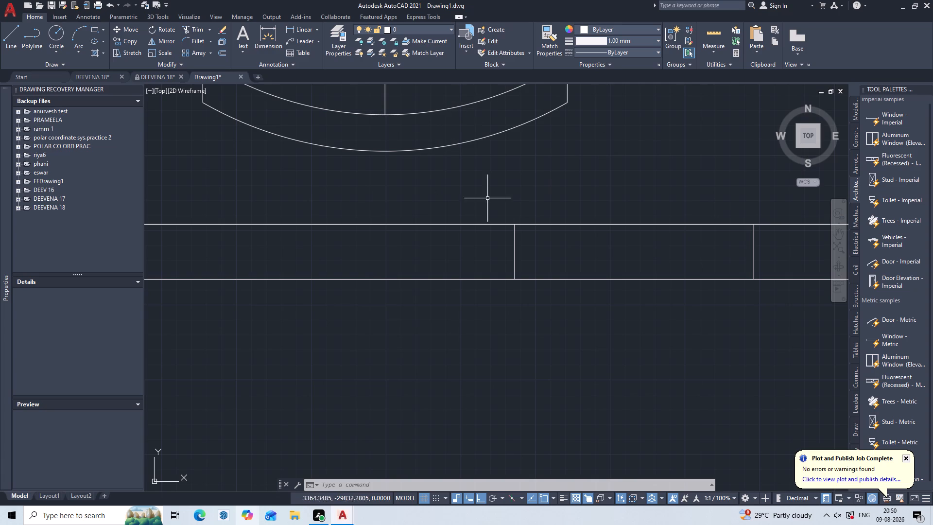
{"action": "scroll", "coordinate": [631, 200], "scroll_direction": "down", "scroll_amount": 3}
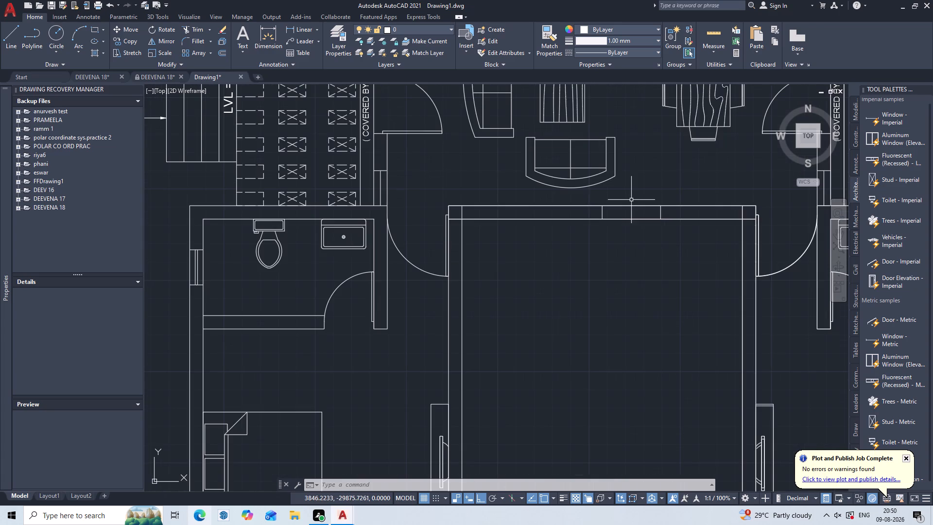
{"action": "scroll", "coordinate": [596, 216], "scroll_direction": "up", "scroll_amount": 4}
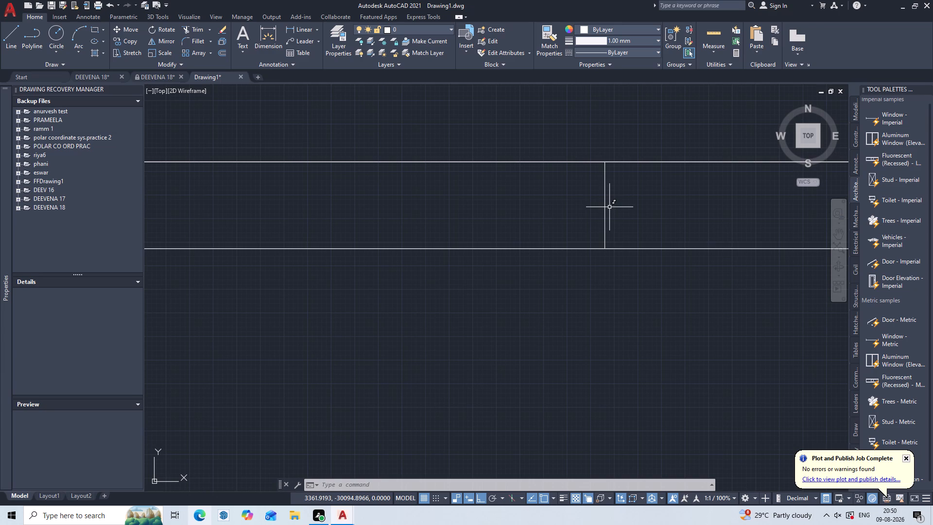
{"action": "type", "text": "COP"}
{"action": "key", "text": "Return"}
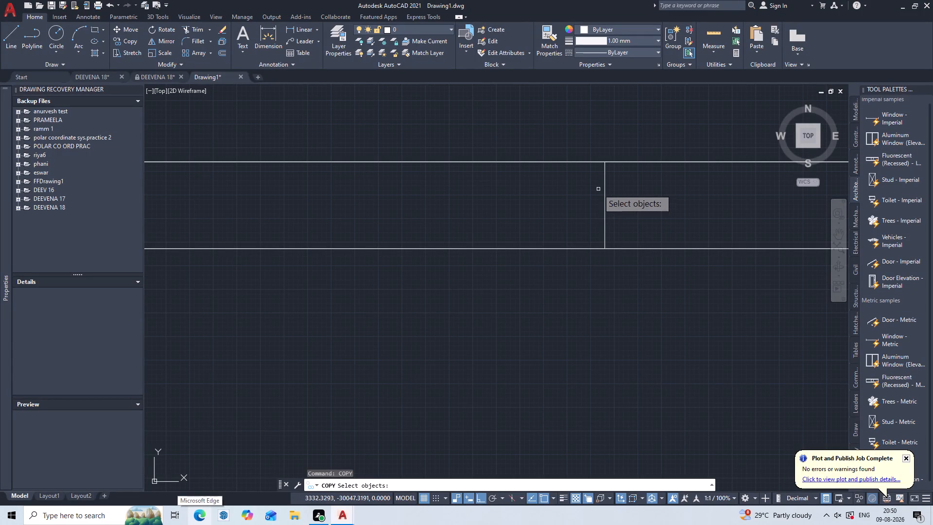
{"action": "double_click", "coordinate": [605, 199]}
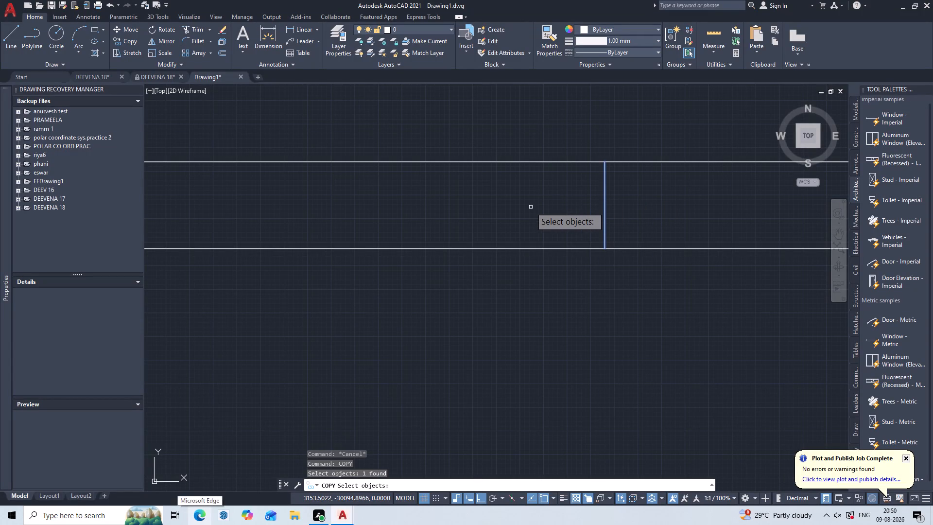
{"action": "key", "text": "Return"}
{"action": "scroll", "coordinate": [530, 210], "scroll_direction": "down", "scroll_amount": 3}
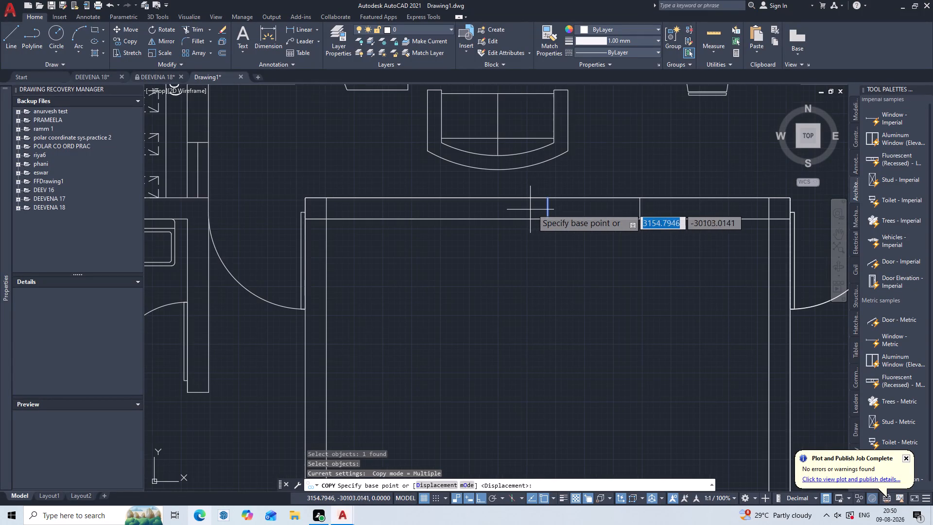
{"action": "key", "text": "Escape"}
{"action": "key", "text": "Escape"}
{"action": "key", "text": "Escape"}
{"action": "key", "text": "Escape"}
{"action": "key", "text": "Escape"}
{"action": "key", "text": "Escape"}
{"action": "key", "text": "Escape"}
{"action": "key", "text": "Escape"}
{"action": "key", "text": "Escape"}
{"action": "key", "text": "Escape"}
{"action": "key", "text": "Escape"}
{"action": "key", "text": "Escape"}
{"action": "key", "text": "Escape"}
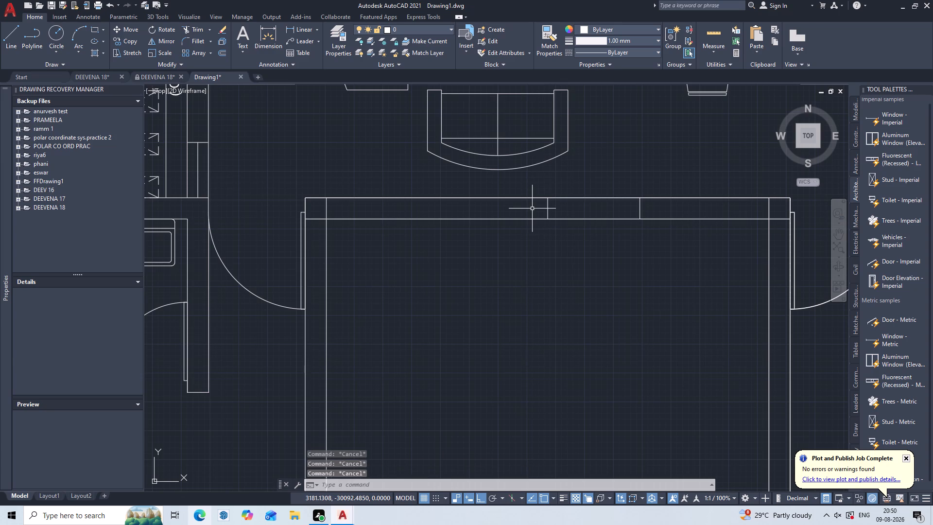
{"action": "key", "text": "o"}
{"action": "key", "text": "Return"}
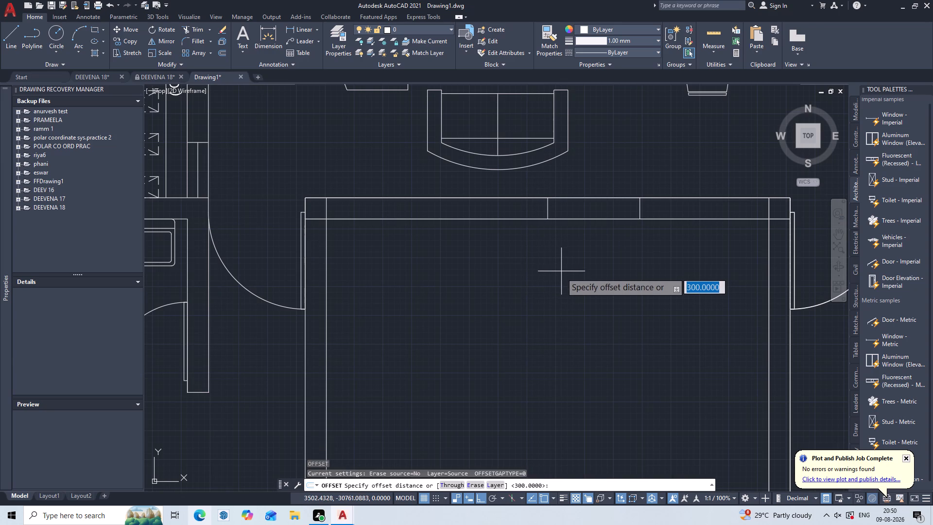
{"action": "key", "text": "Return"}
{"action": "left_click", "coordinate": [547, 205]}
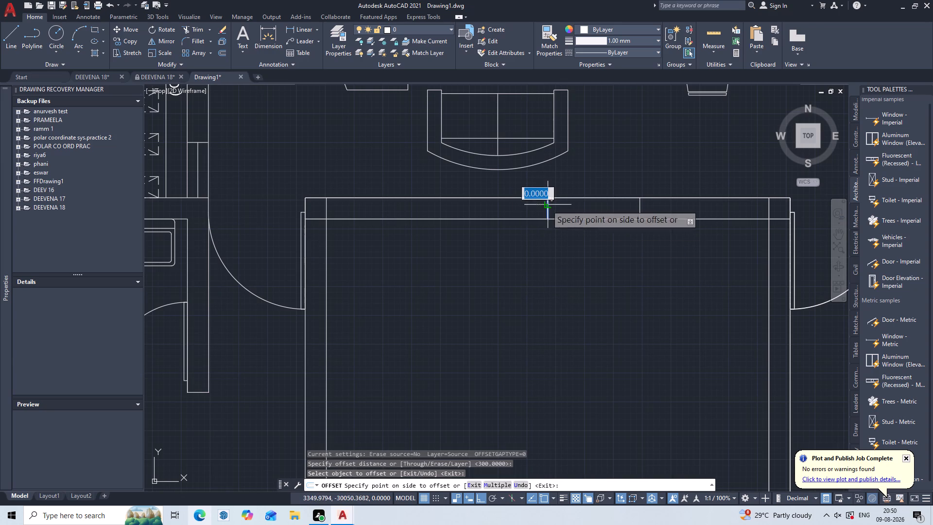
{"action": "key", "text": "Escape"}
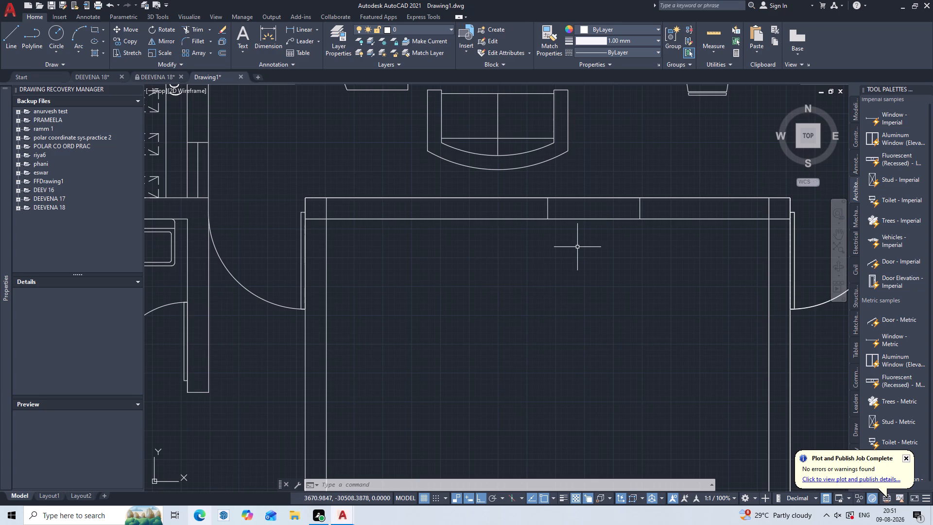
Offset the short vertical line at the middle of the central room's top wall 1000 to the left.
{"action": "key", "text": "o"}
{"action": "key", "text": "Return"}
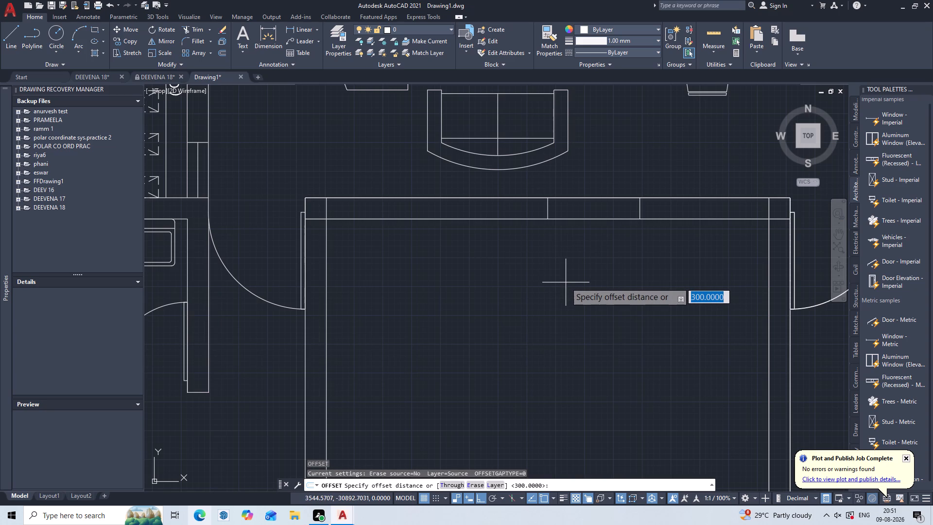
{"action": "type", "text": "100"}
{"action": "key", "text": "0"}
{"action": "key", "text": "Return"}
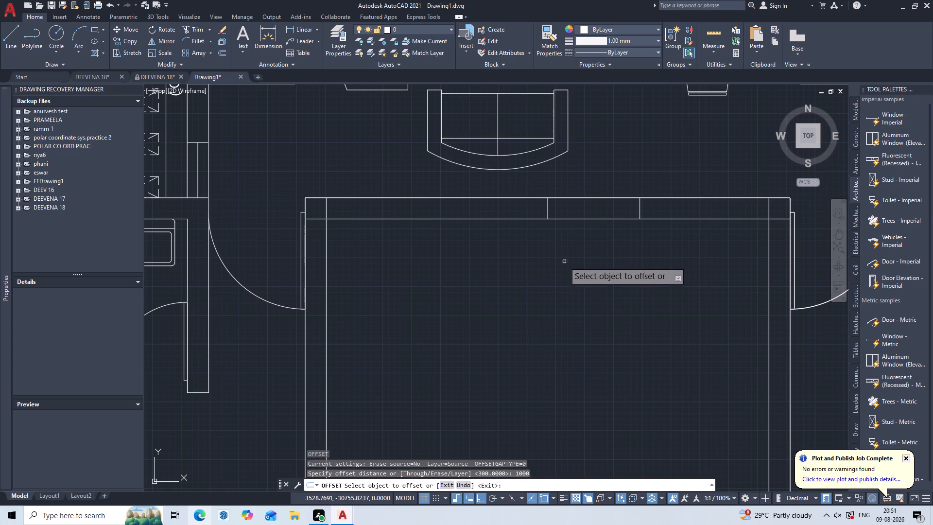
{"action": "double_click", "coordinate": [547, 205]}
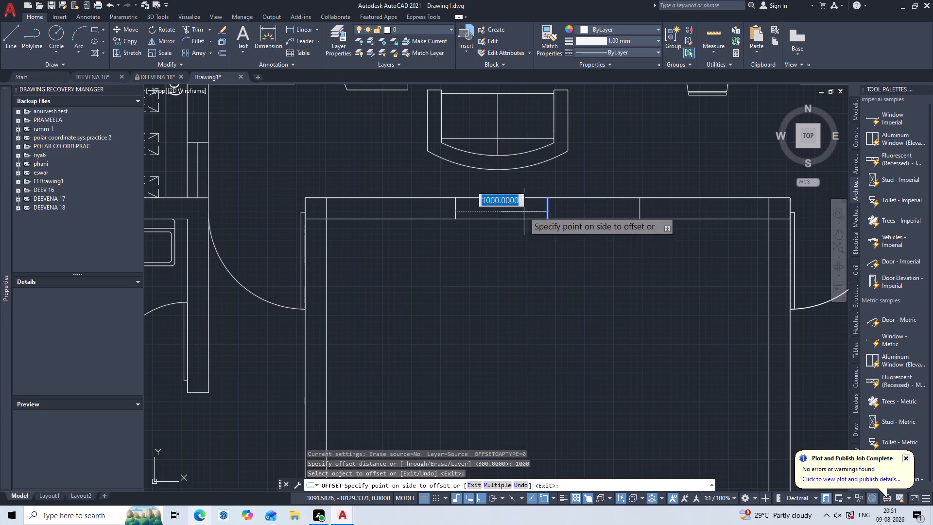
{"action": "double_click", "coordinate": [524, 212]}
{"action": "key", "text": "Escape"}
{"action": "key", "text": "Escape"}
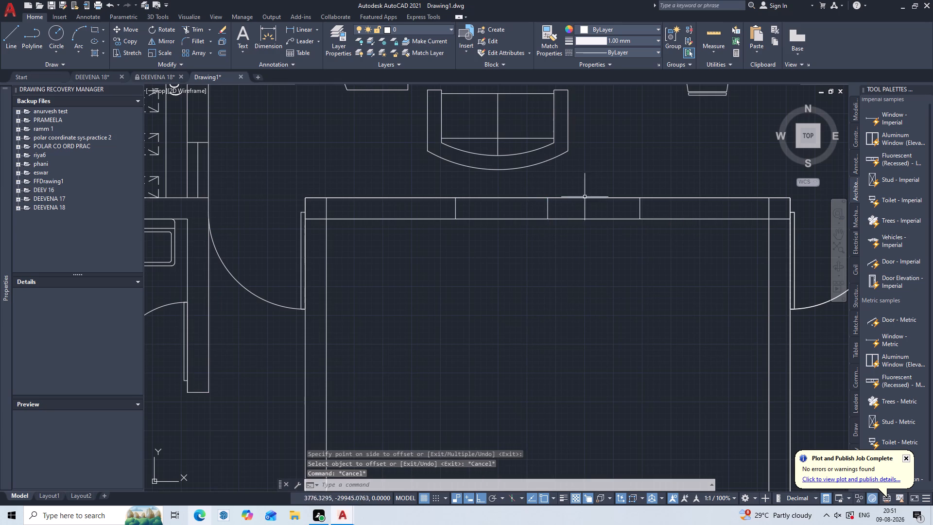
Delete the middle vertical line in the central room's top wall, between the two outer opening lines.
{"action": "scroll", "coordinate": [564, 207], "scroll_direction": "up", "scroll_amount": 2}
{"action": "left_click", "coordinate": [542, 208]}
{"action": "scroll", "coordinate": [503, 216], "scroll_direction": "up", "scroll_amount": 1}
{"action": "left_click", "coordinate": [503, 216]}
{"action": "key", "text": "Delete"}
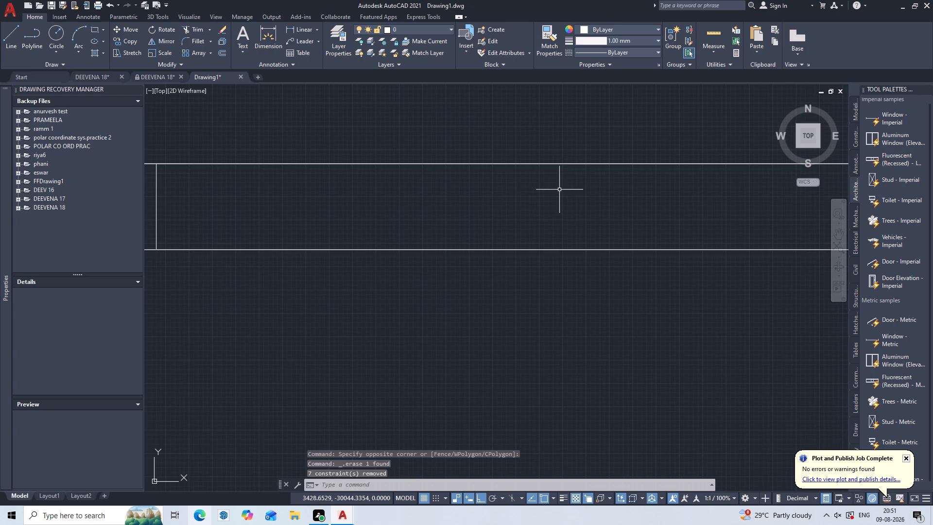
{"action": "key", "text": "Escape"}
{"action": "key", "text": "Escape"}
{"action": "key", "text": "Escape"}
{"action": "key", "text": "Escape"}
Draw a horizontal window line inside the central room's top wall, connecting the midpoints of the two short vertical lines.
{"action": "scroll", "coordinate": [580, 190], "scroll_direction": "down", "scroll_amount": 2}
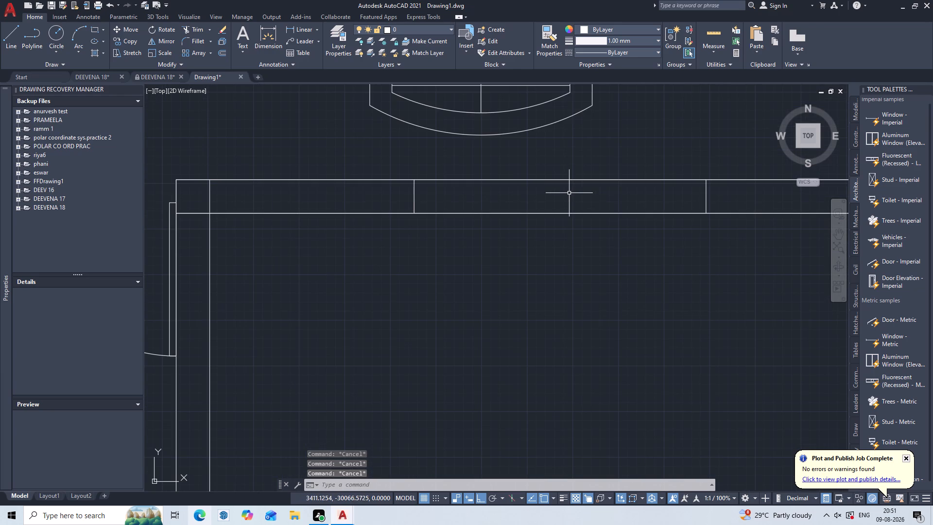
{"action": "key", "text": "l"}
{"action": "key", "text": "Return"}
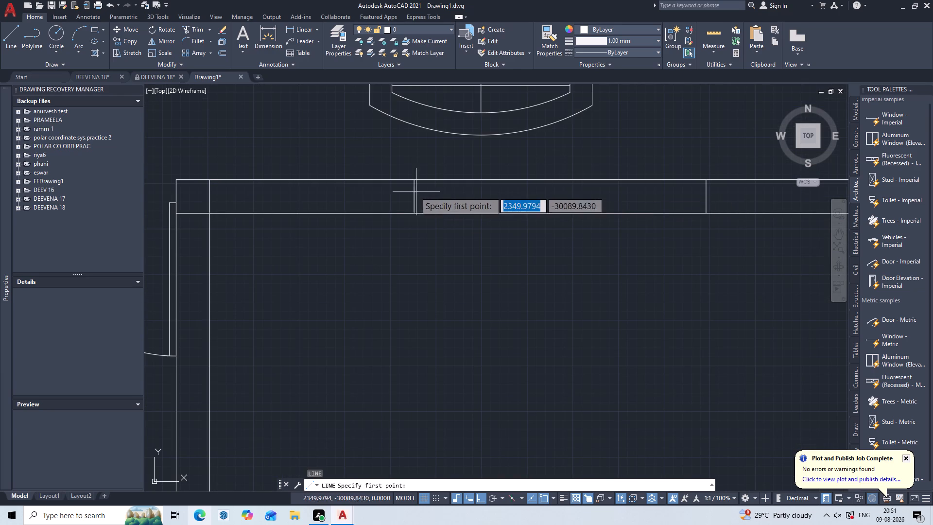
{"action": "left_click", "coordinate": [414, 198]}
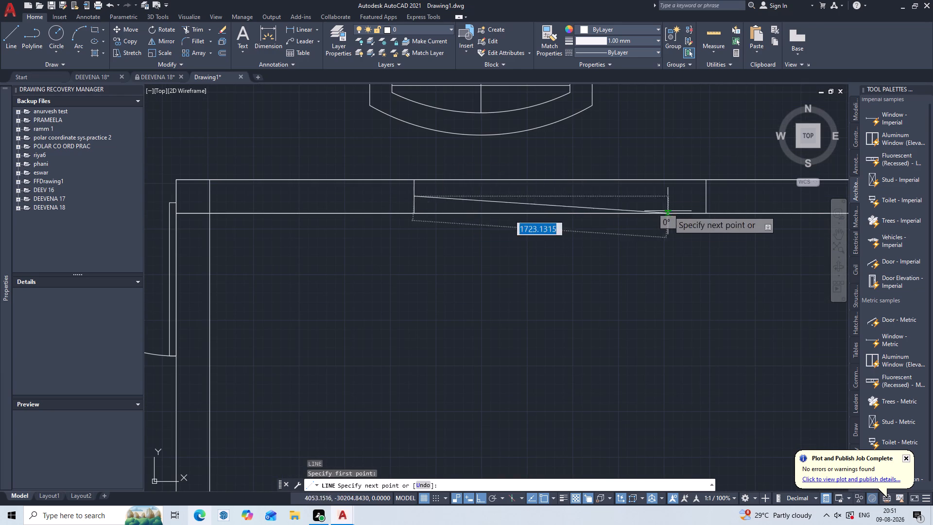
{"action": "double_click", "coordinate": [708, 195]}
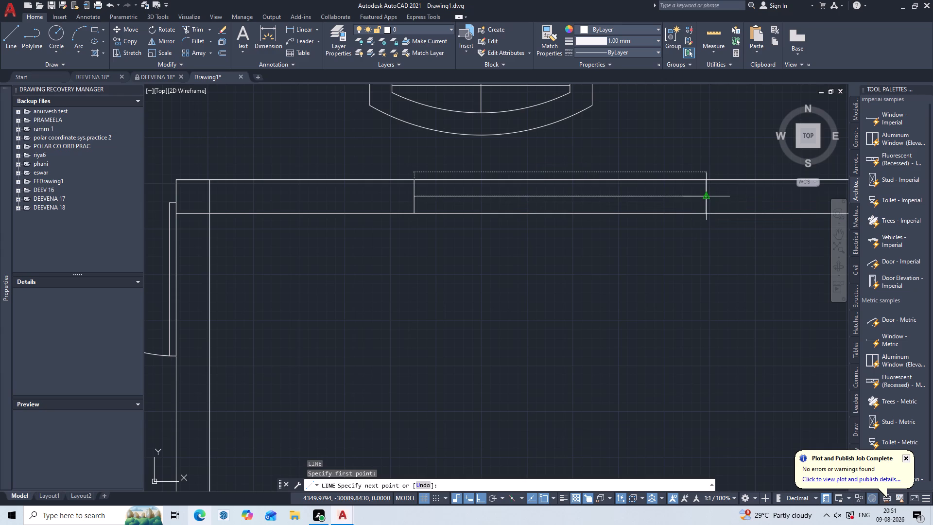
{"action": "key", "text": "Escape"}
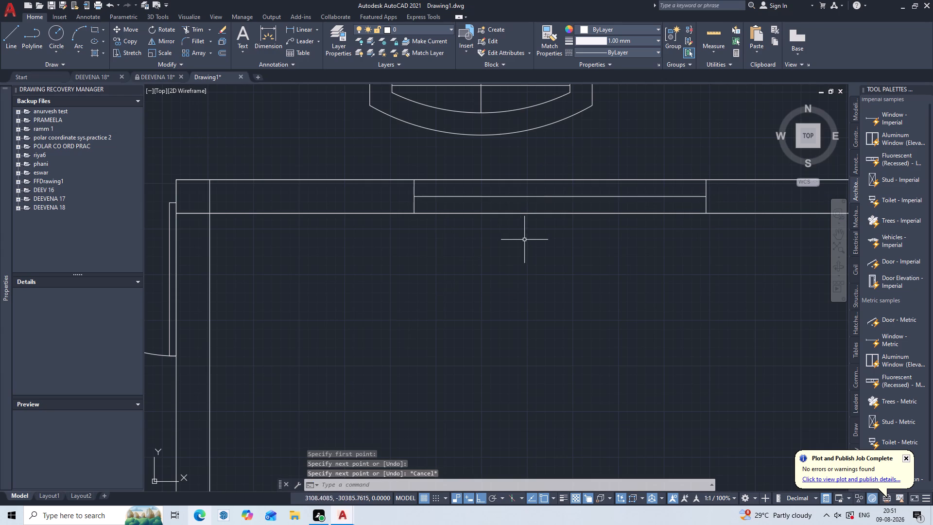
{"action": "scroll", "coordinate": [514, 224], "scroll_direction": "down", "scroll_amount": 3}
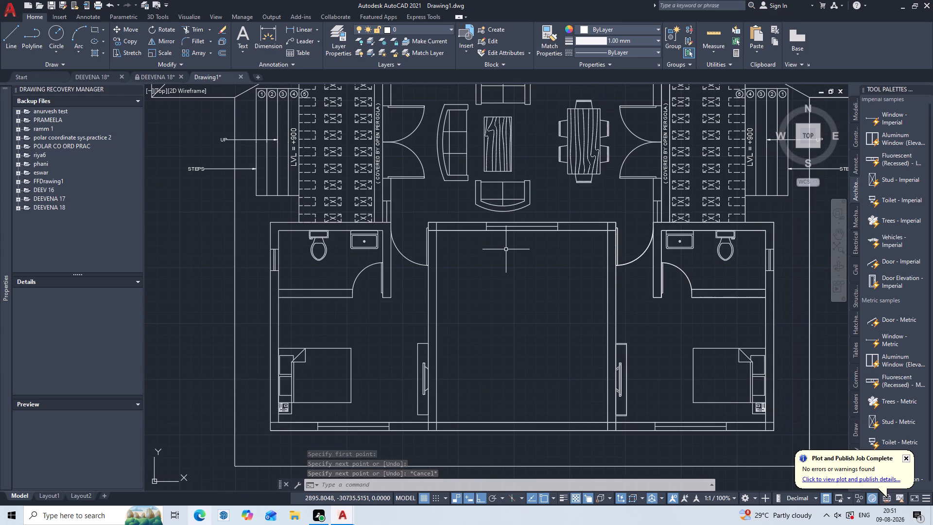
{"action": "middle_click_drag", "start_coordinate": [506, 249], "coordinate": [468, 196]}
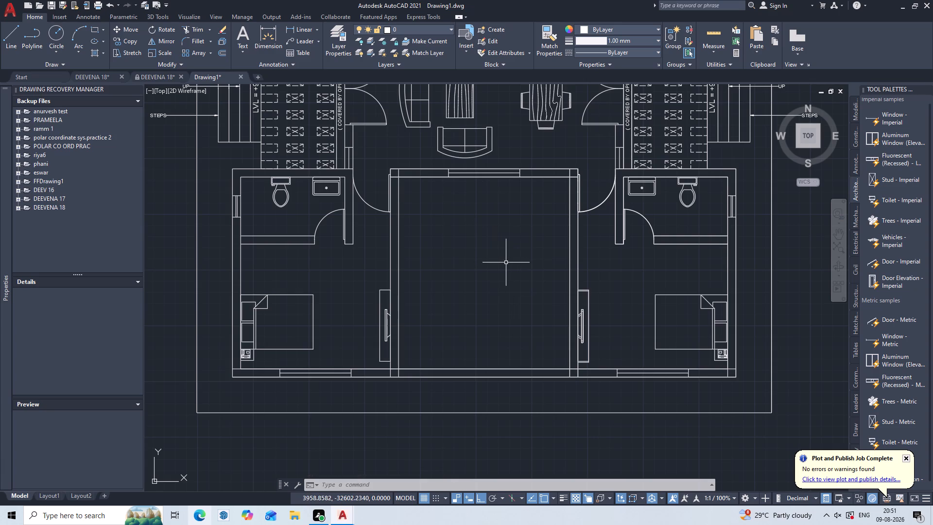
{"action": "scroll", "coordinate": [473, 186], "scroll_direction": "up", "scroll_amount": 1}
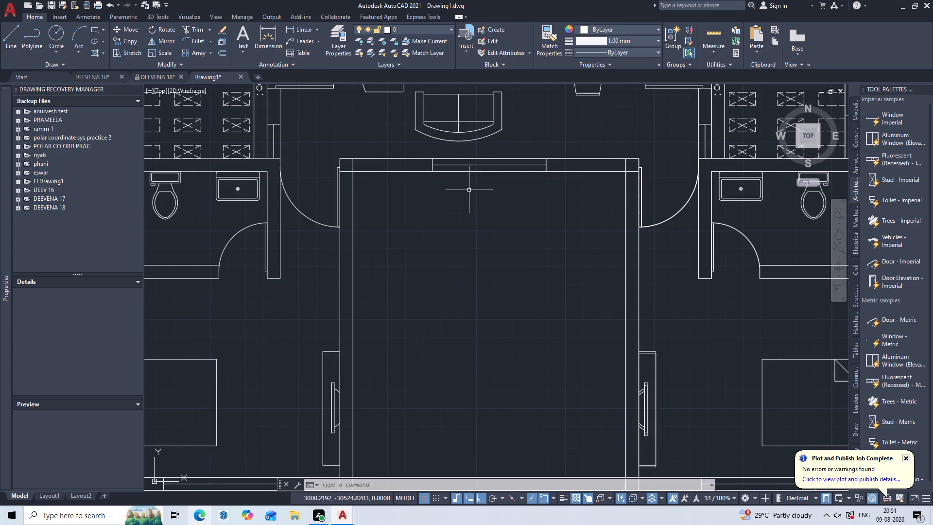
Delete the horizontal window line inside the opening of the central room's top wall.
{"action": "middle_click_drag", "start_coordinate": [456, 213], "coordinate": [460, 311]}
{"action": "scroll", "coordinate": [473, 262], "scroll_direction": "up", "scroll_amount": 1}
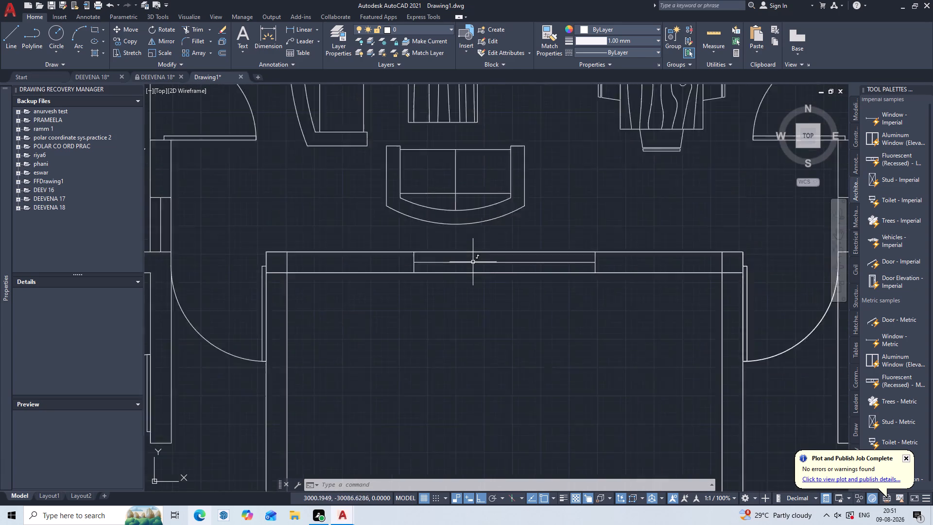
{"action": "scroll", "coordinate": [473, 262], "scroll_direction": "up", "scroll_amount": 1}
{"action": "double_click", "coordinate": [473, 262]}
{"action": "key", "text": "Delete"}
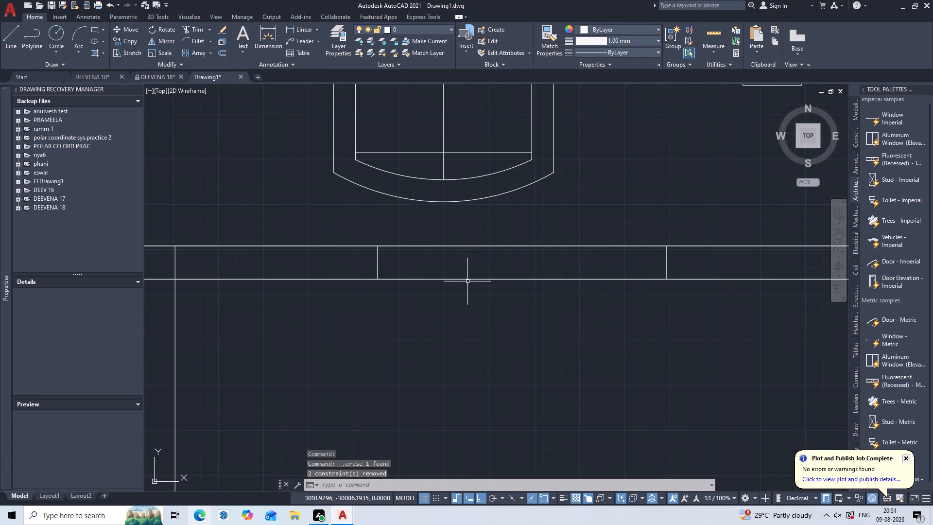
Draw a diagonal line across the top wall opening from its lower-left corner to its upper-right corner.
{"action": "key", "text": "l"}
{"action": "key", "text": "Return"}
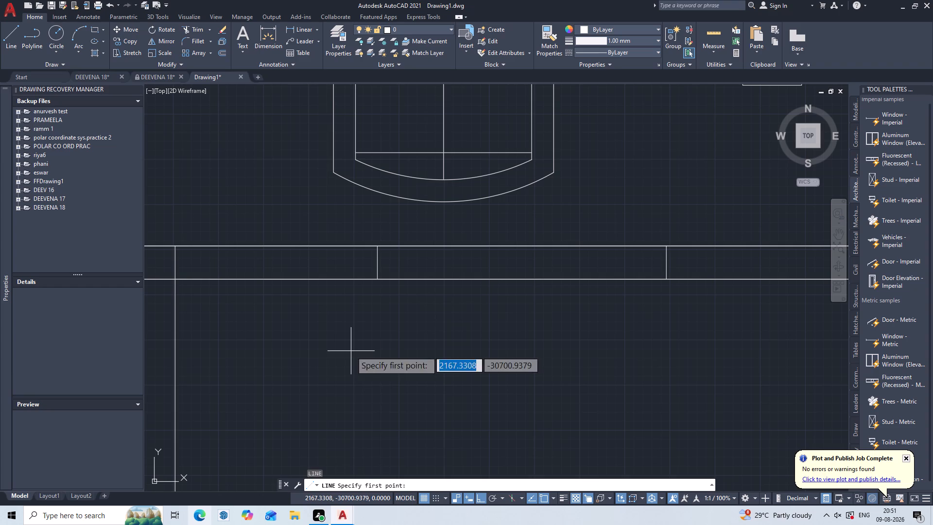
{"action": "double_click", "coordinate": [375, 278]}
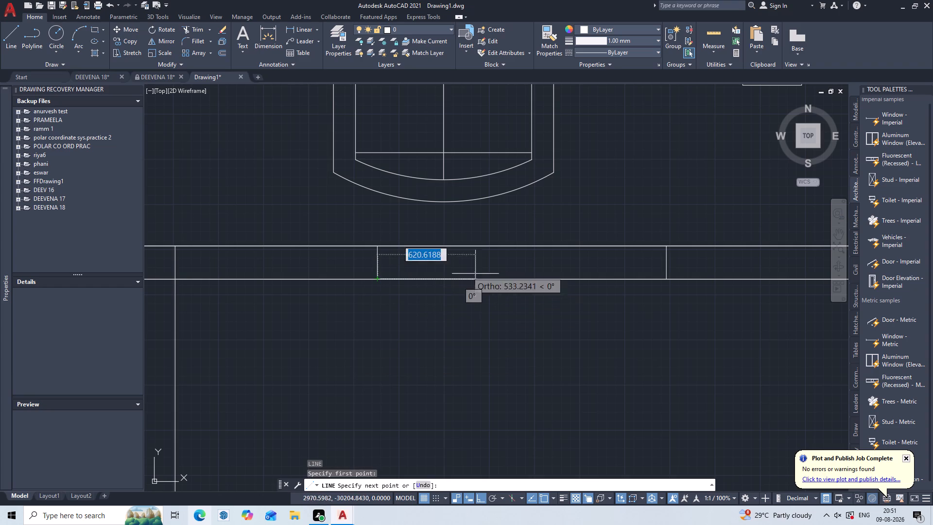
{"action": "triple_click", "coordinate": [665, 248]}
{"action": "key", "text": "Escape"}
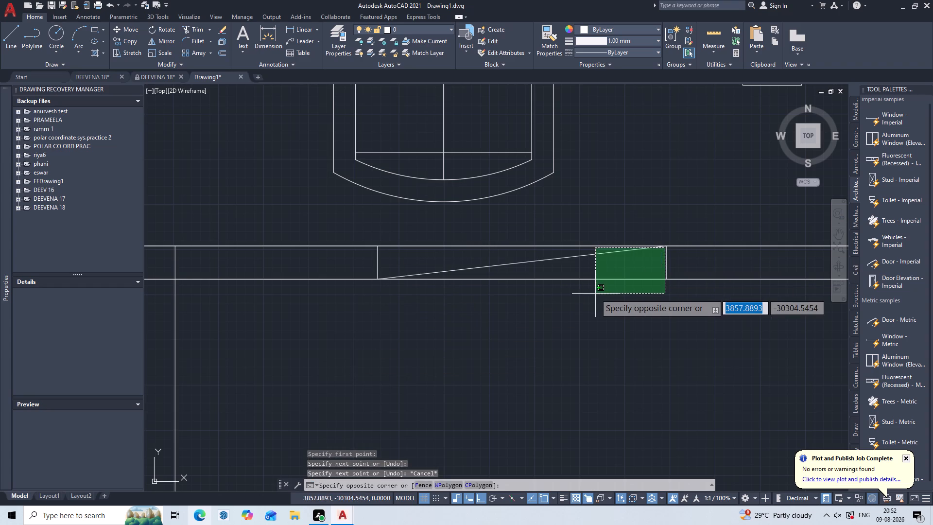
{"action": "key", "text": "Escape"}
Draw the opposite diagonal across the opening, from its upper-left corner to its lower-right corner.
{"action": "key", "text": "l"}
{"action": "key", "text": "Return"}
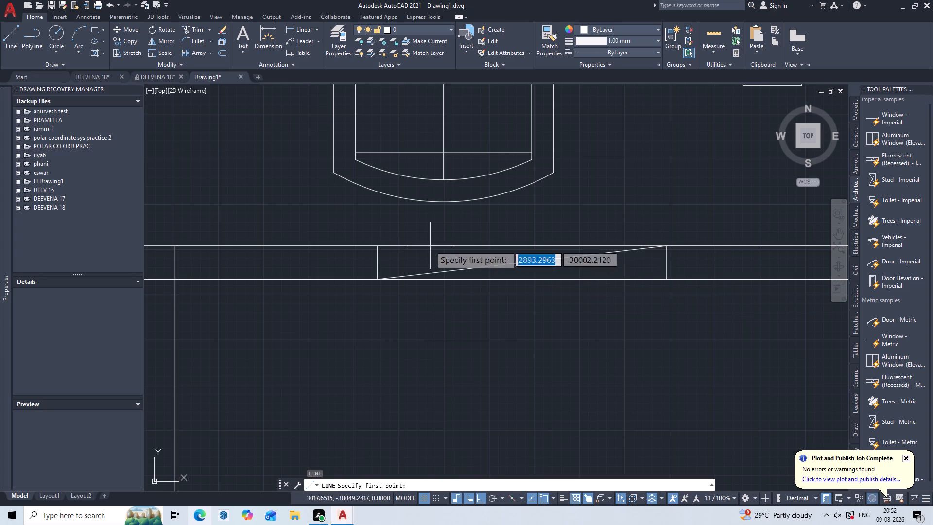
{"action": "double_click", "coordinate": [377, 248]}
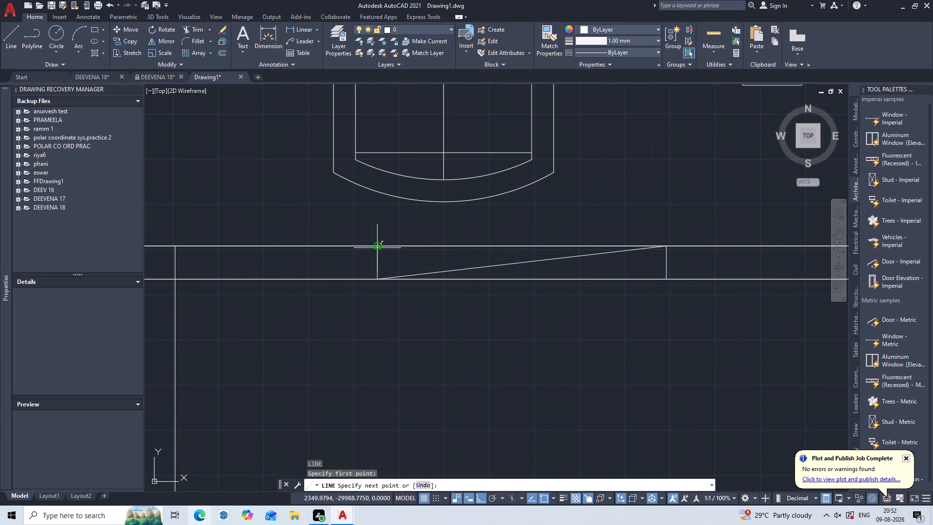
{"action": "double_click", "coordinate": [668, 280]}
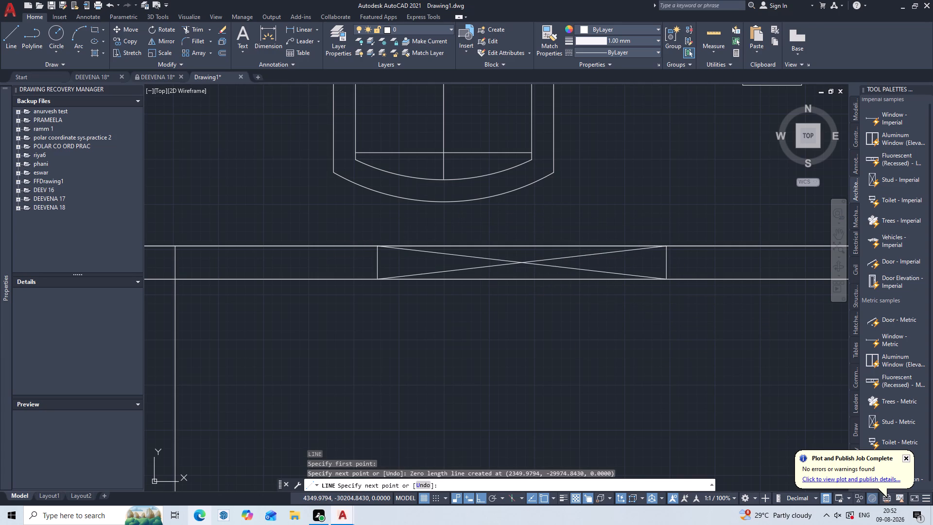
{"action": "key", "text": "Escape"}
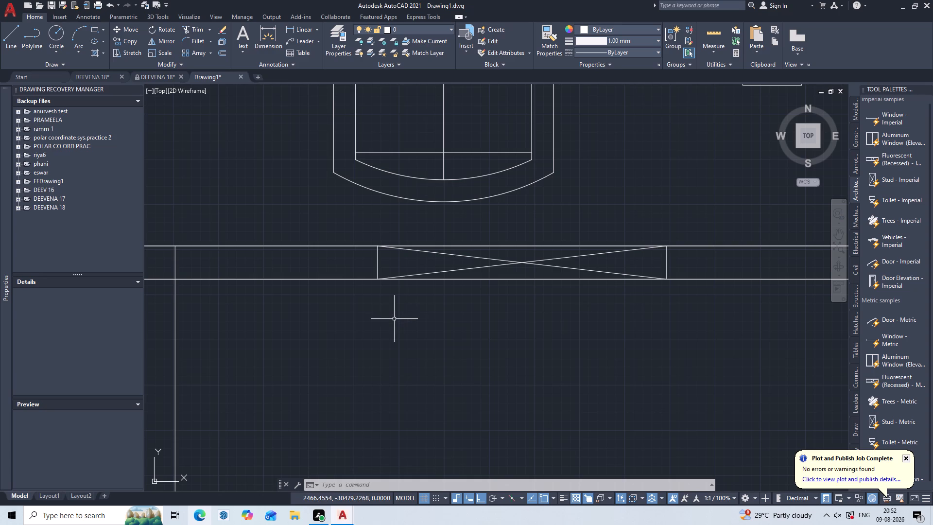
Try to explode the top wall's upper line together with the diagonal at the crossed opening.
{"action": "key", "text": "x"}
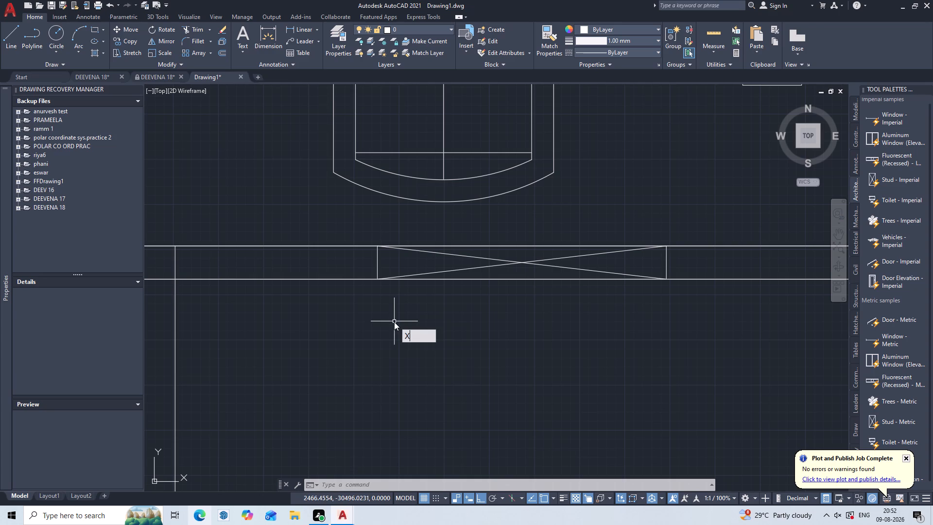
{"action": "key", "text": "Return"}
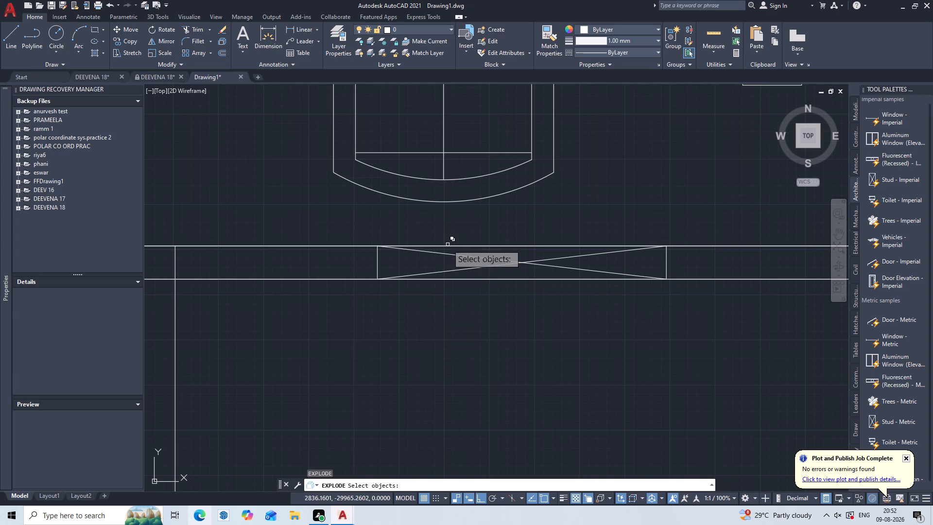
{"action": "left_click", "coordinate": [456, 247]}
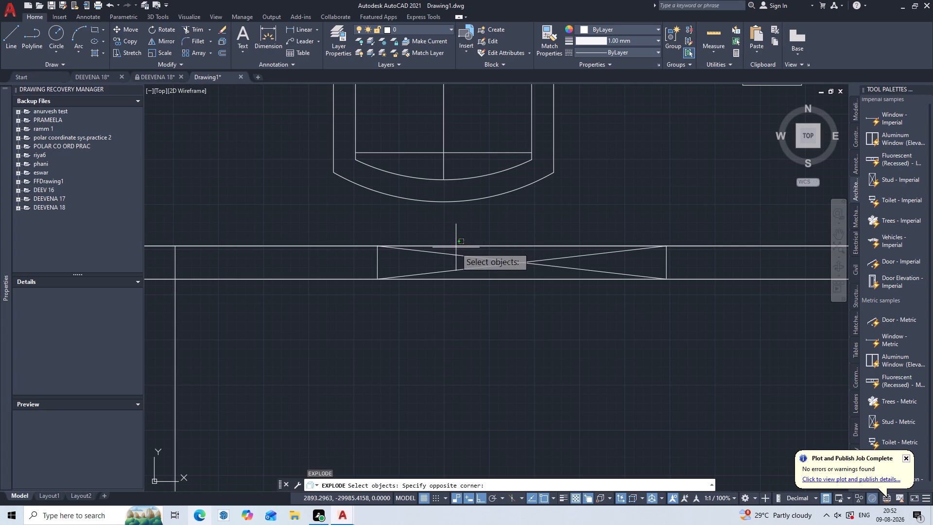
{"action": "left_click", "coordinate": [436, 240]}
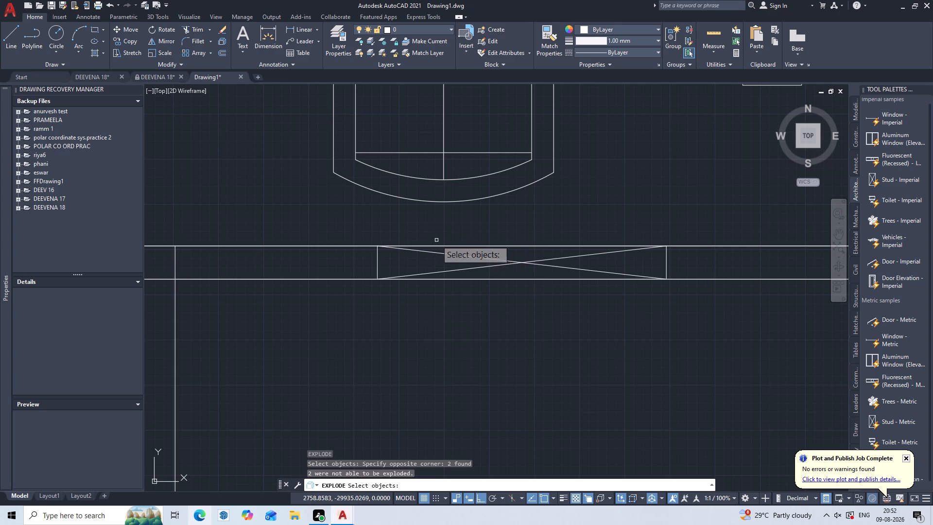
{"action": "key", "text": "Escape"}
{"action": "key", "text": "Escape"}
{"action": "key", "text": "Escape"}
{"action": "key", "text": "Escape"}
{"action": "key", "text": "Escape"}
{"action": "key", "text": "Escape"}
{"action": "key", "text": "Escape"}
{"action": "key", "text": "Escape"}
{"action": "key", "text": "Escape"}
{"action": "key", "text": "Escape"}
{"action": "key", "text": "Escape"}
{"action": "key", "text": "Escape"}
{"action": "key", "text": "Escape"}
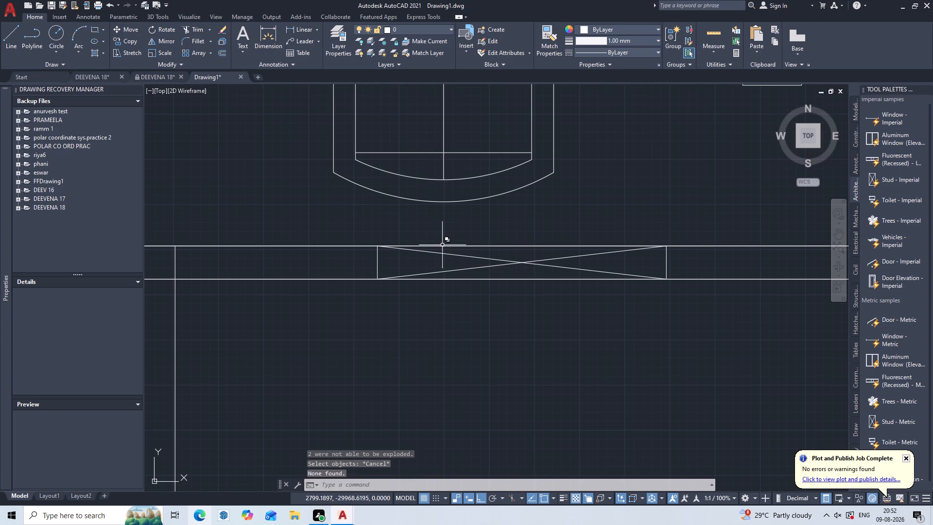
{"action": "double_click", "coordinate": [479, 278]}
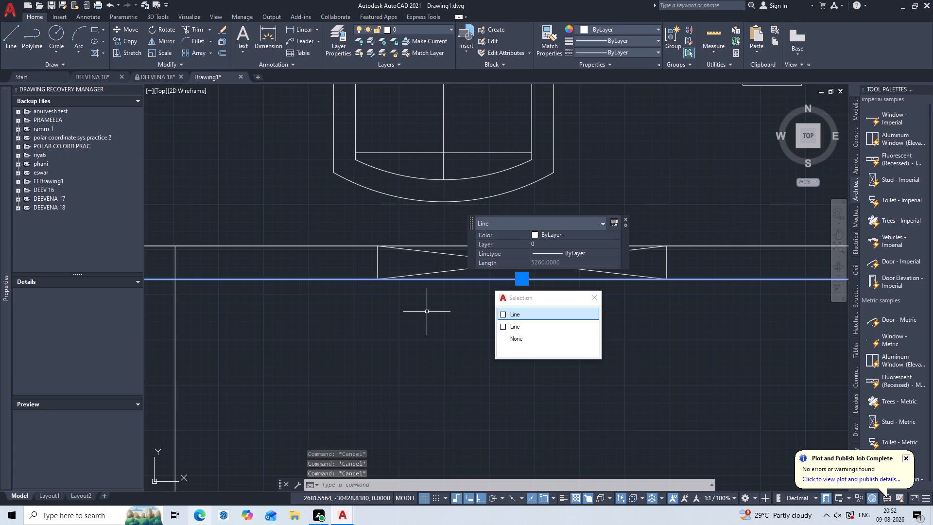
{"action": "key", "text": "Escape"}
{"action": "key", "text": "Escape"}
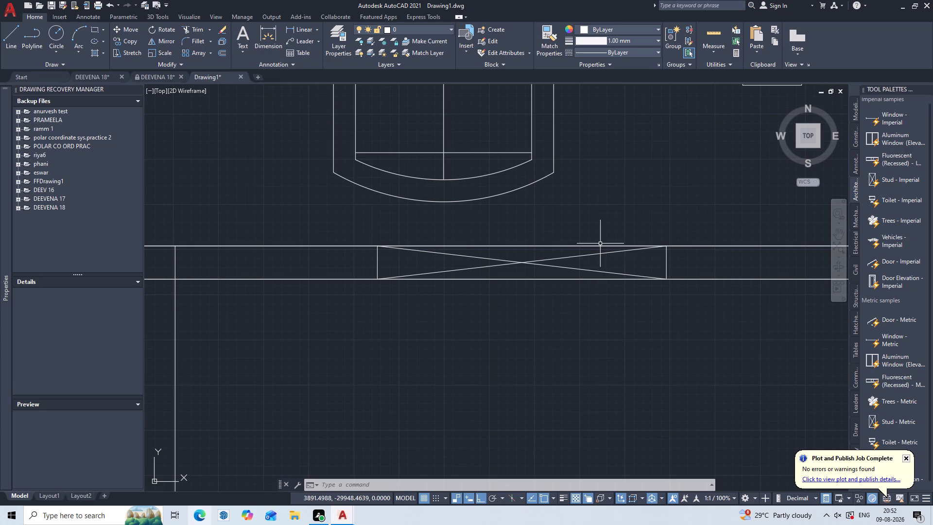
Break one of the top wall's overlapping lower lines at the opening's lower-left corner with Break at Point.
{"action": "type", "text": "BR"}
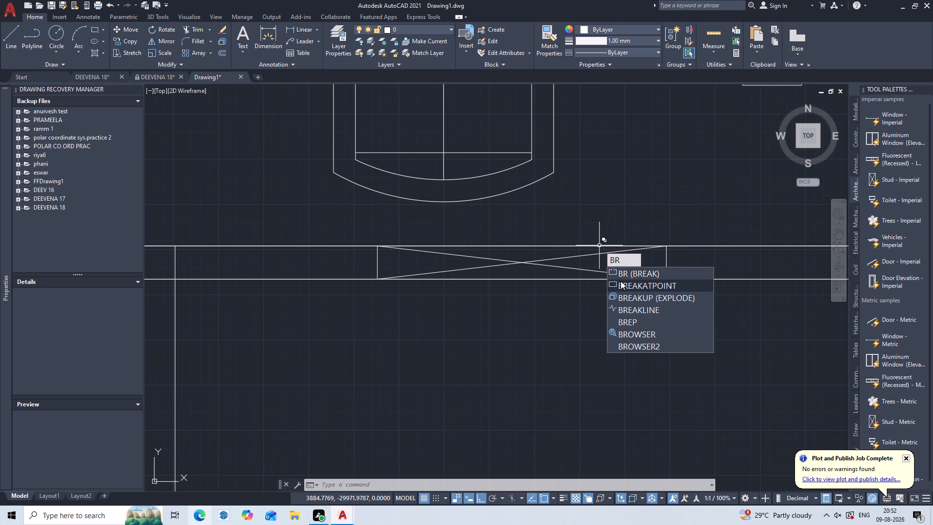
{"action": "double_click", "coordinate": [621, 281]}
{"action": "triple_click", "coordinate": [349, 279]}
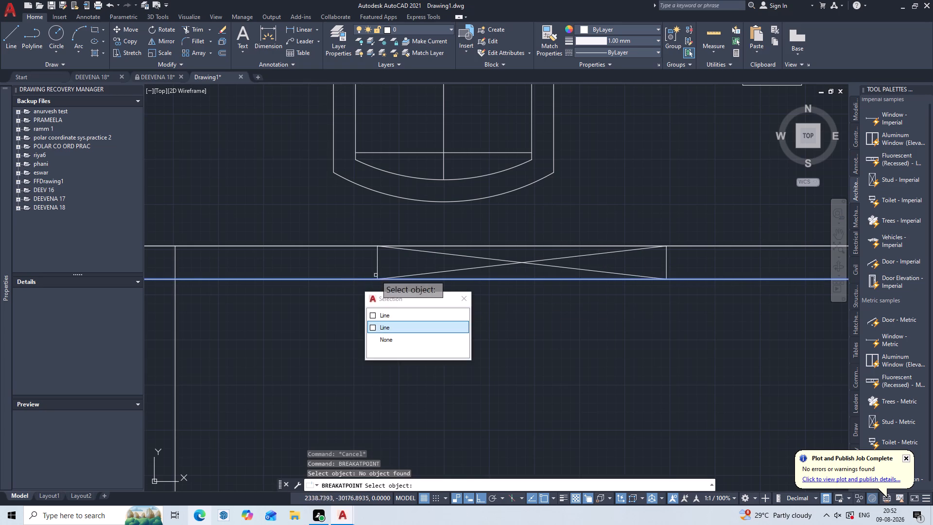
{"action": "left_click", "coordinate": [391, 332]}
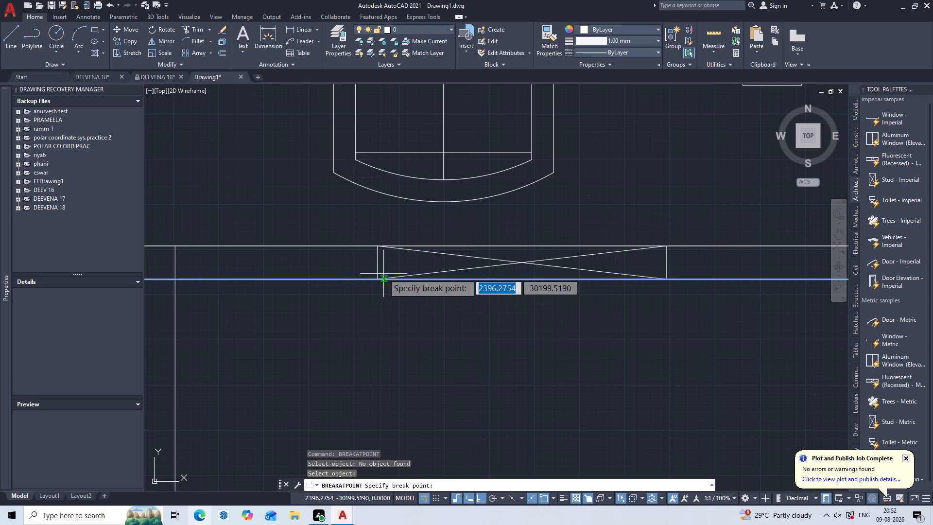
{"action": "left_click", "coordinate": [377, 279]}
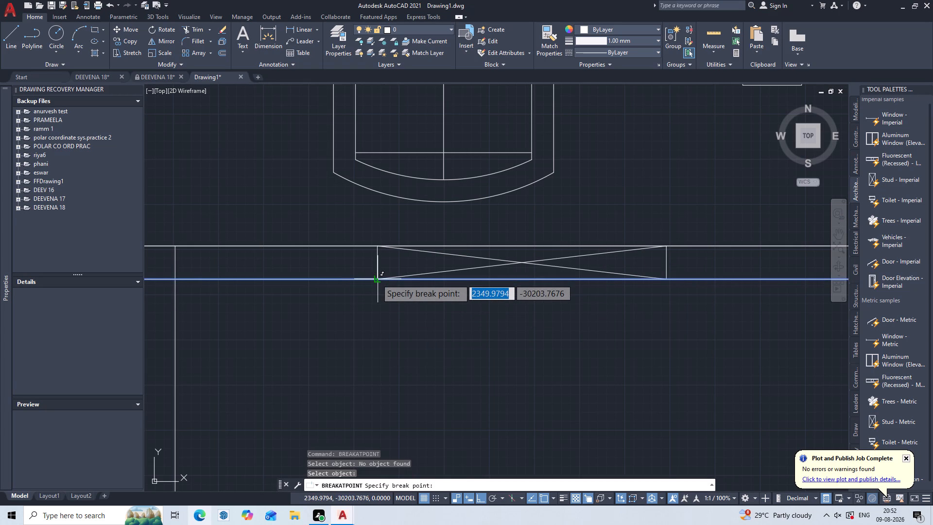
{"action": "key", "text": "Escape"}
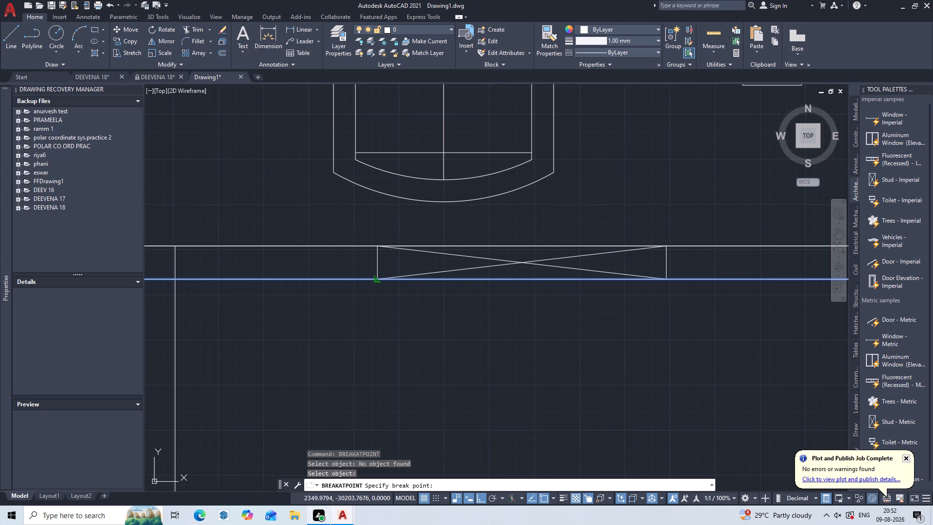
{"action": "key", "text": "Escape"}
{"action": "key", "text": "Escape"}
{"action": "key", "text": "Escape"}
{"action": "key", "text": "Escape"}
{"action": "key", "text": "Escape"}
{"action": "key", "text": "Escape"}
{"action": "key", "text": "Escape"}
{"action": "key", "text": "Escape"}
{"action": "key", "text": "Escape"}
{"action": "key", "text": "Escape"}
{"action": "key", "text": "Escape"}
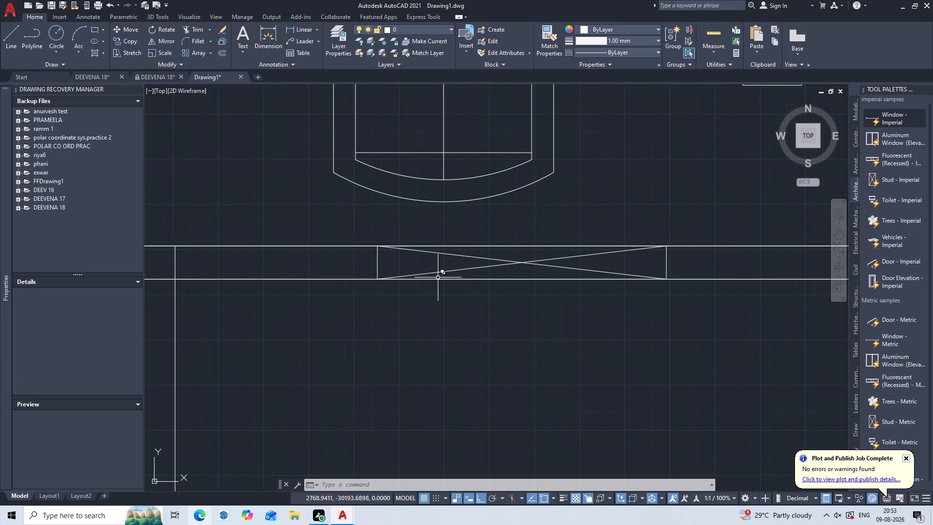
Break the other overlapping lower line of the top wall at the opening's lower-right corner with Break at Point.
{"action": "type", "text": "BR"}
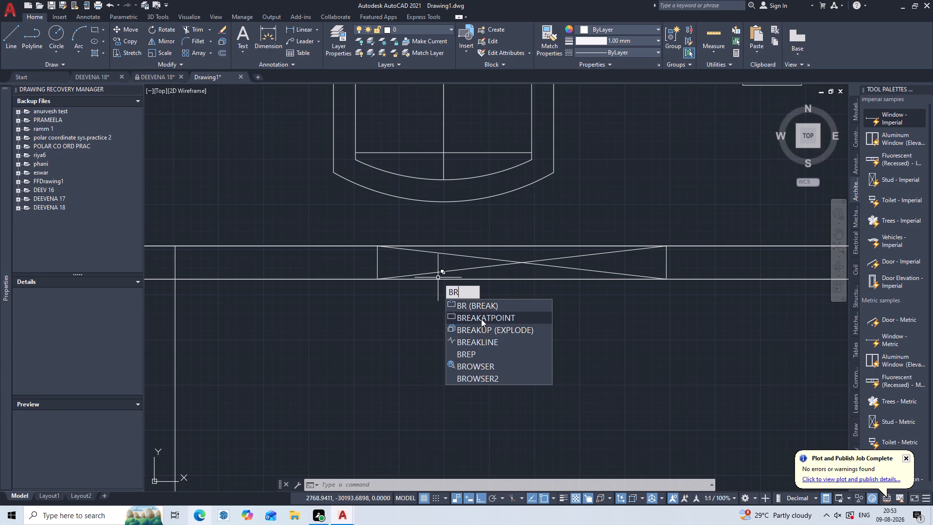
{"action": "left_click", "coordinate": [481, 319]}
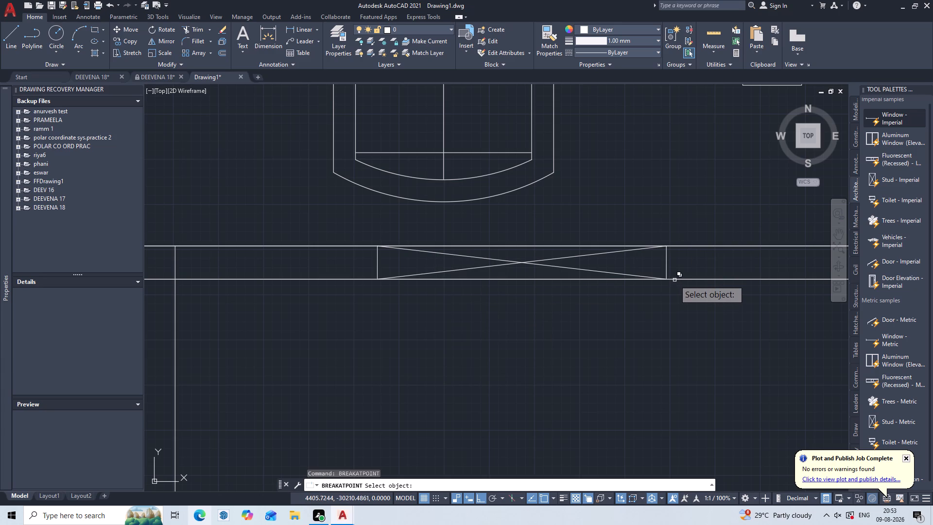
{"action": "left_click", "coordinate": [674, 280]}
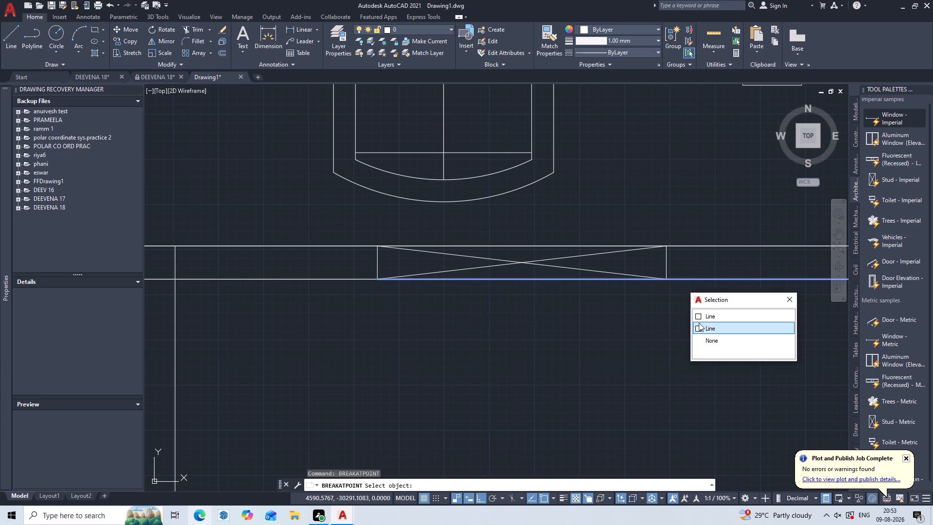
{"action": "left_click", "coordinate": [699, 315]}
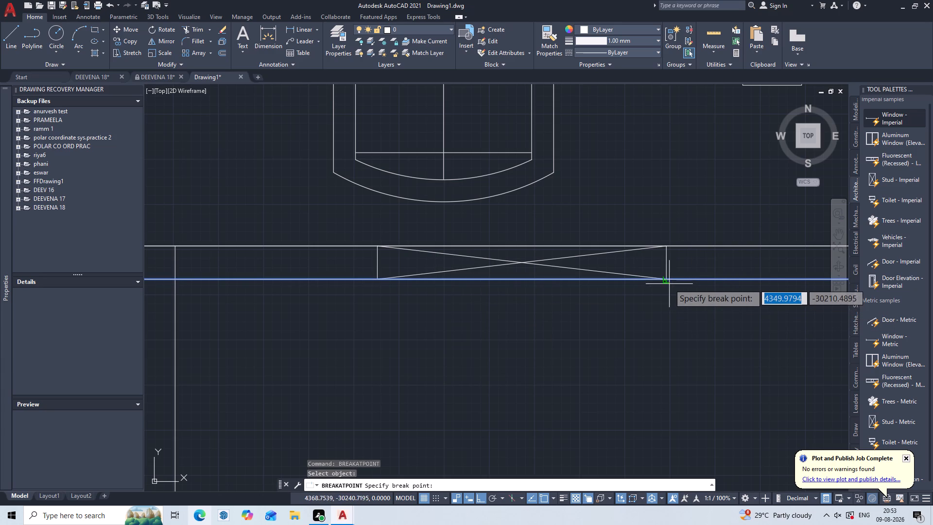
{"action": "double_click", "coordinate": [668, 281]}
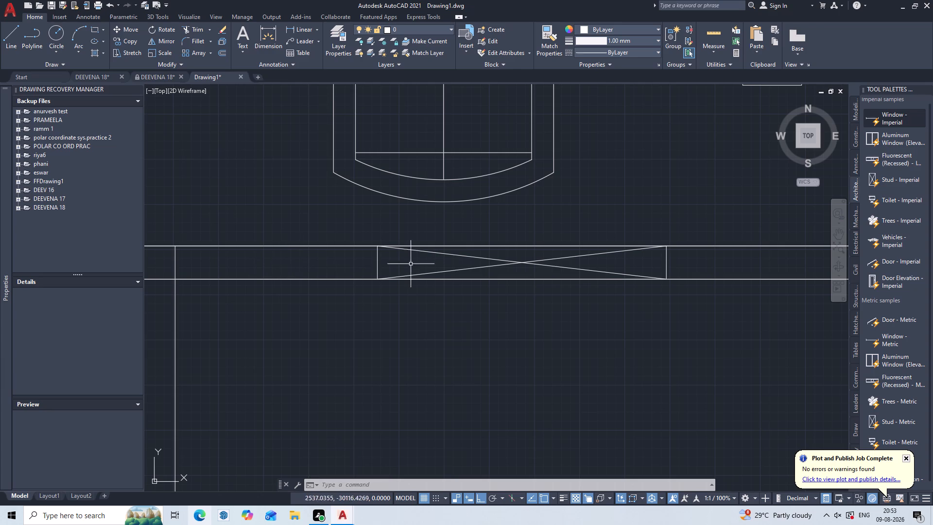
Break one of the top wall's overlapping upper lines at a point just right of the crossed opening's centre.
{"action": "scroll", "coordinate": [421, 262], "scroll_direction": "down", "scroll_amount": 1}
{"action": "middle_click_drag", "start_coordinate": [421, 262], "coordinate": [349, 250]}
{"action": "scroll", "coordinate": [406, 239], "scroll_direction": "up", "scroll_amount": 2}
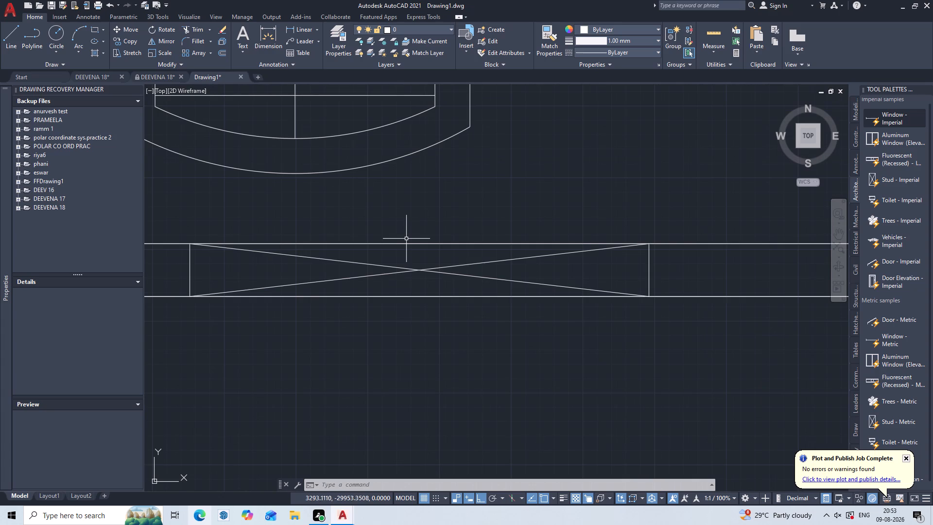
{"action": "scroll", "coordinate": [407, 239], "scroll_direction": "down", "scroll_amount": 1}
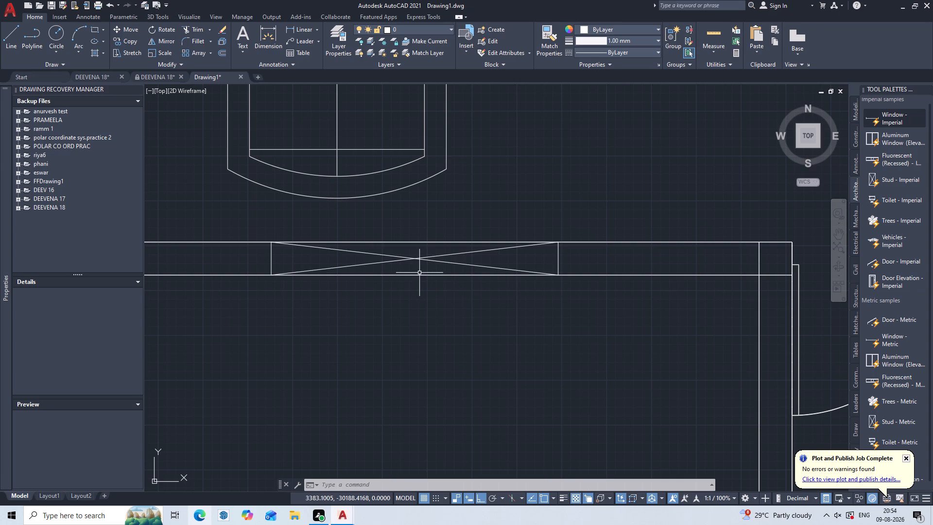
{"action": "type", "text": "BR"}
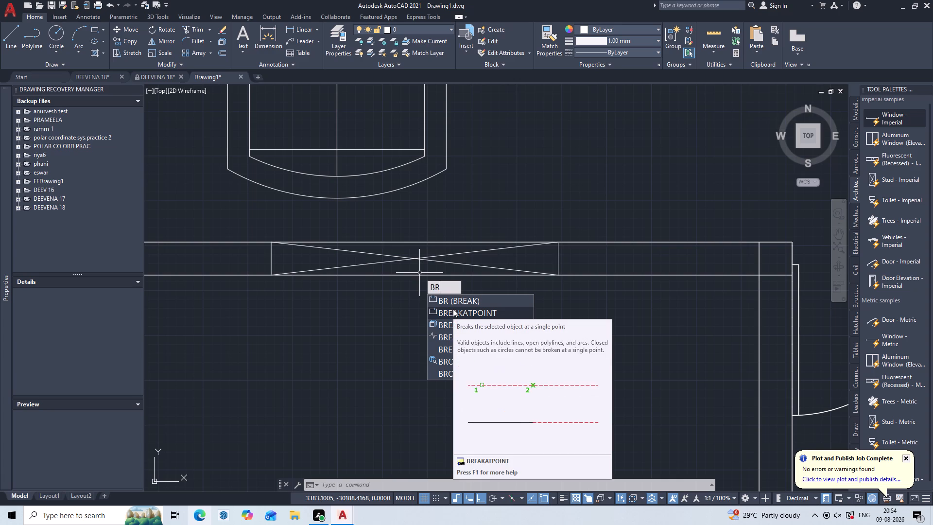
{"action": "double_click", "coordinate": [453, 309]}
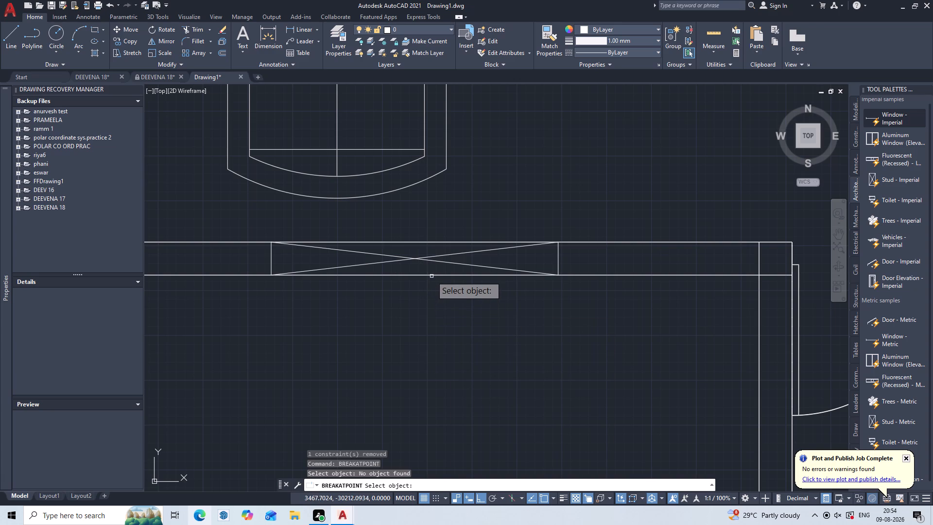
{"action": "double_click", "coordinate": [428, 242]}
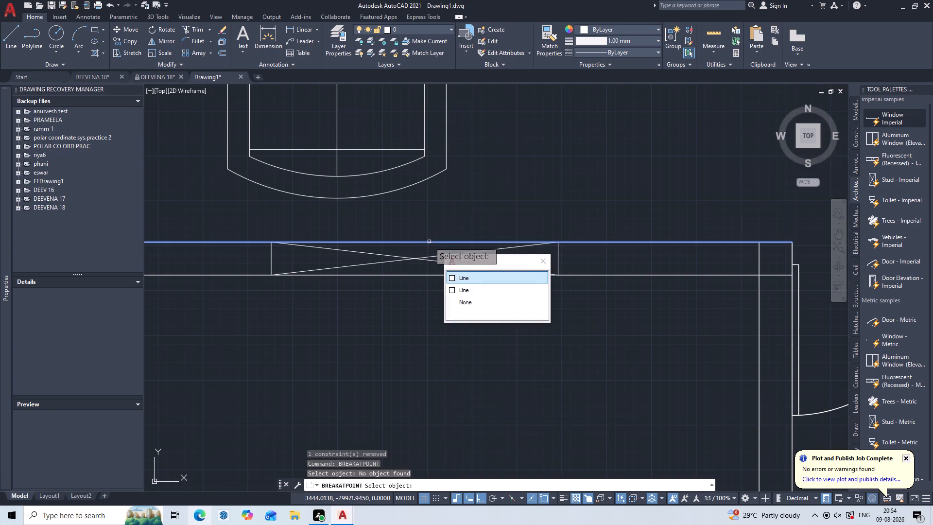
{"action": "double_click", "coordinate": [451, 280]}
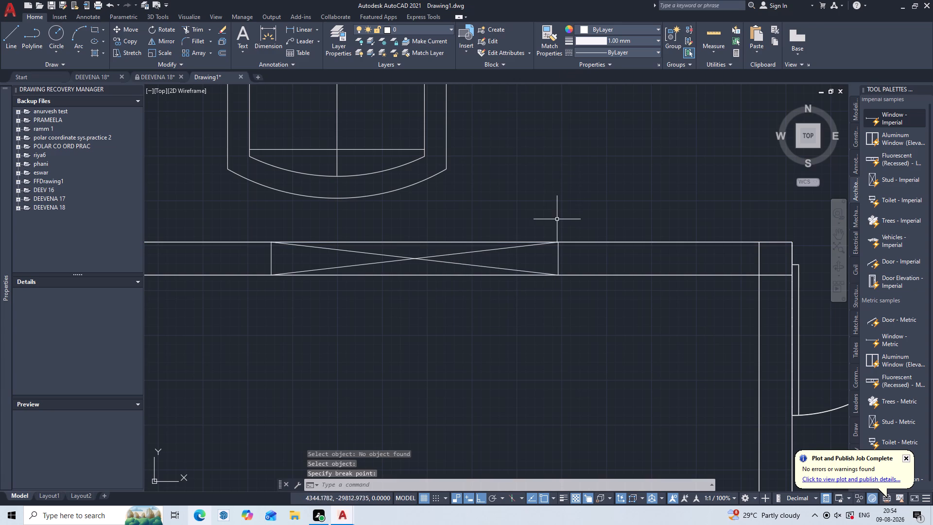
{"action": "key", "text": "Escape"}
{"action": "key", "text": "Escape"}
{"action": "key", "text": "Escape"}
{"action": "key", "text": "Escape"}
{"action": "key", "text": "Escape"}
{"action": "key", "text": "Escape"}
{"action": "key", "text": "Escape"}
{"action": "key", "text": "Escape"}
{"action": "key", "text": "Escape"}
{"action": "key", "text": "Escape"}
{"action": "key", "text": "Escape"}
{"action": "key", "text": "Escape"}
{"action": "key", "text": "Escape"}
{"action": "key", "text": "Escape"}
{"action": "key", "text": "Escape"}
{"action": "key", "text": "Escape"}
{"action": "key", "text": "Escape"}
{"action": "key", "text": "Escape"}
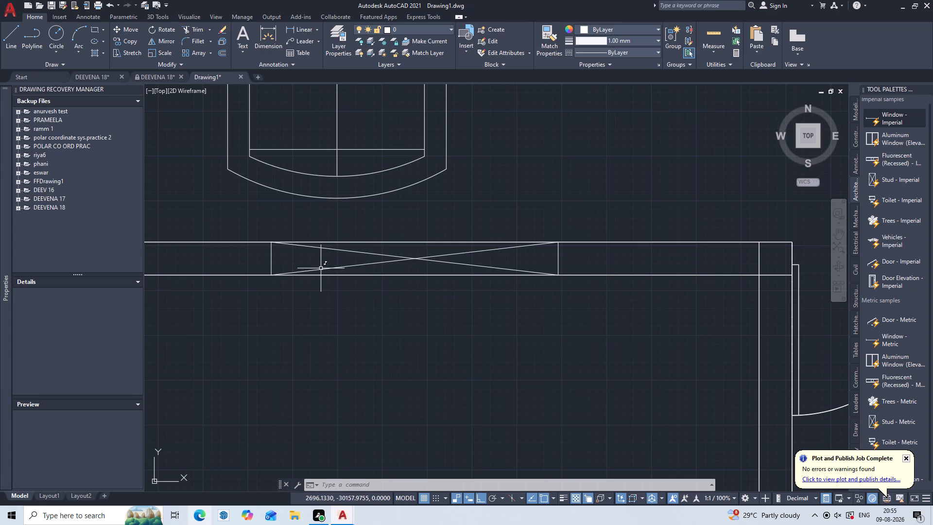
Check the top wall's upper line segments at the break point just right of the crossed opening's centre.
{"action": "double_click", "coordinate": [448, 243]}
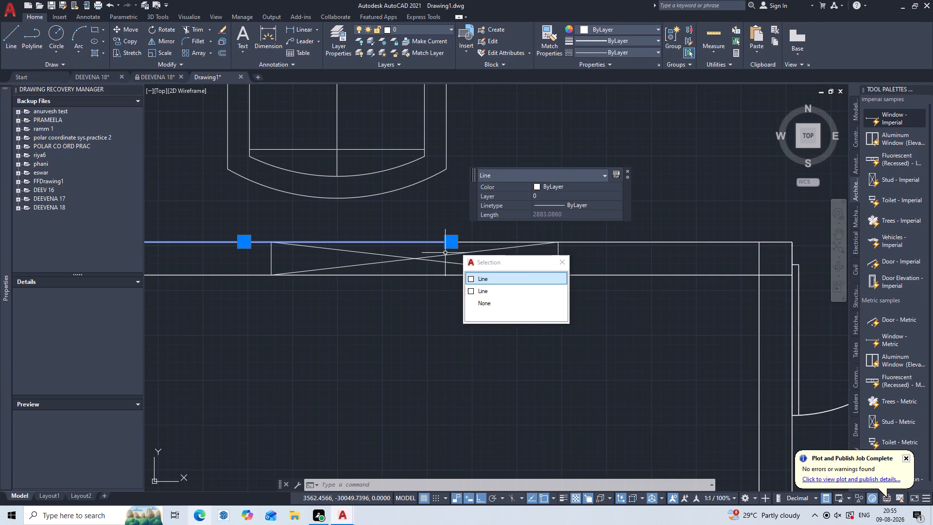
{"action": "key", "text": "Escape"}
{"action": "key", "text": "Escape"}
{"action": "key", "text": "Escape"}
{"action": "key", "text": "Escape"}
{"action": "key", "text": "Escape"}
{"action": "key", "text": "Escape"}
{"action": "key", "text": "Escape"}
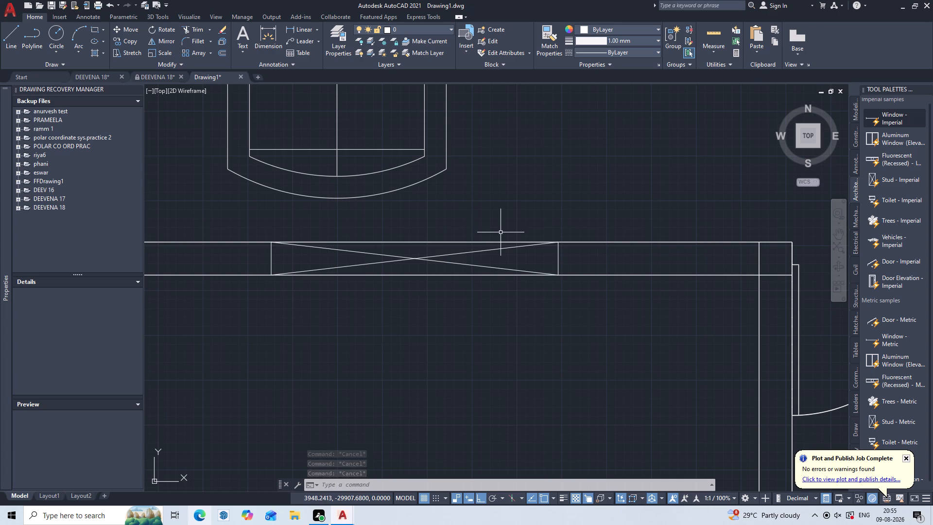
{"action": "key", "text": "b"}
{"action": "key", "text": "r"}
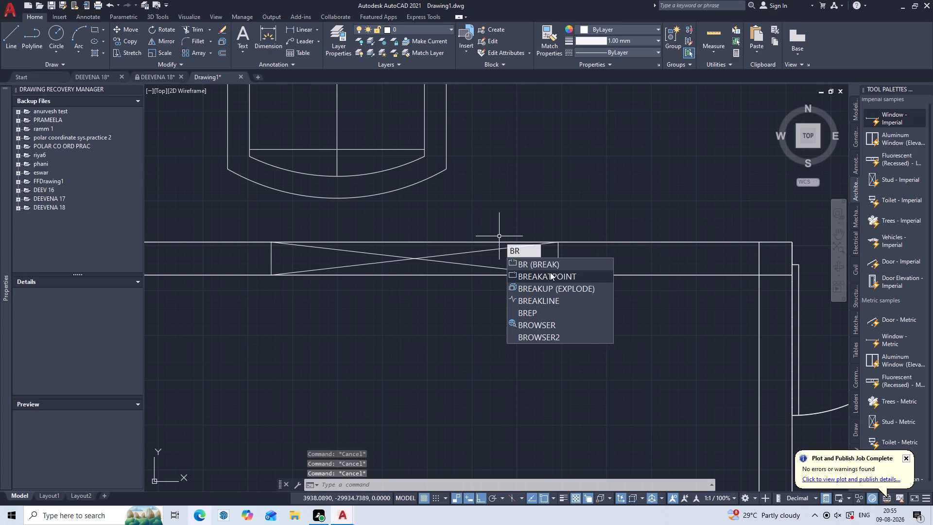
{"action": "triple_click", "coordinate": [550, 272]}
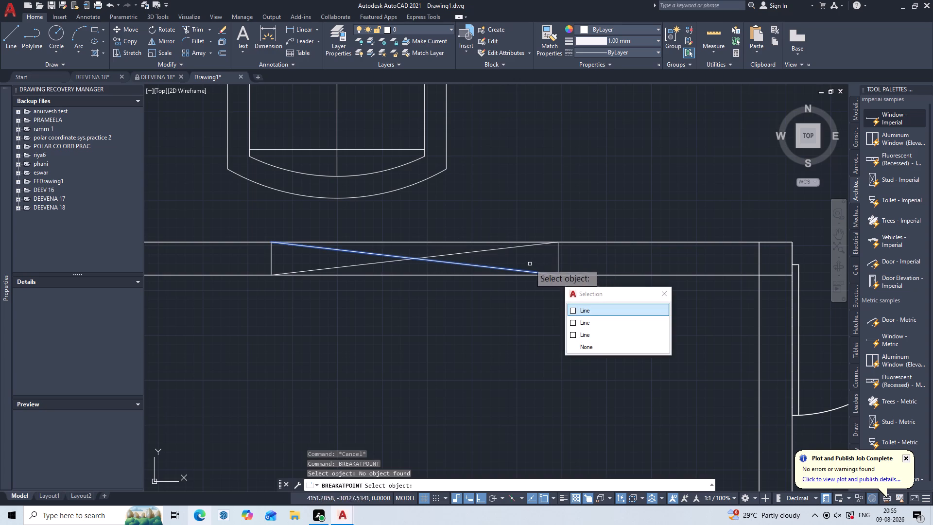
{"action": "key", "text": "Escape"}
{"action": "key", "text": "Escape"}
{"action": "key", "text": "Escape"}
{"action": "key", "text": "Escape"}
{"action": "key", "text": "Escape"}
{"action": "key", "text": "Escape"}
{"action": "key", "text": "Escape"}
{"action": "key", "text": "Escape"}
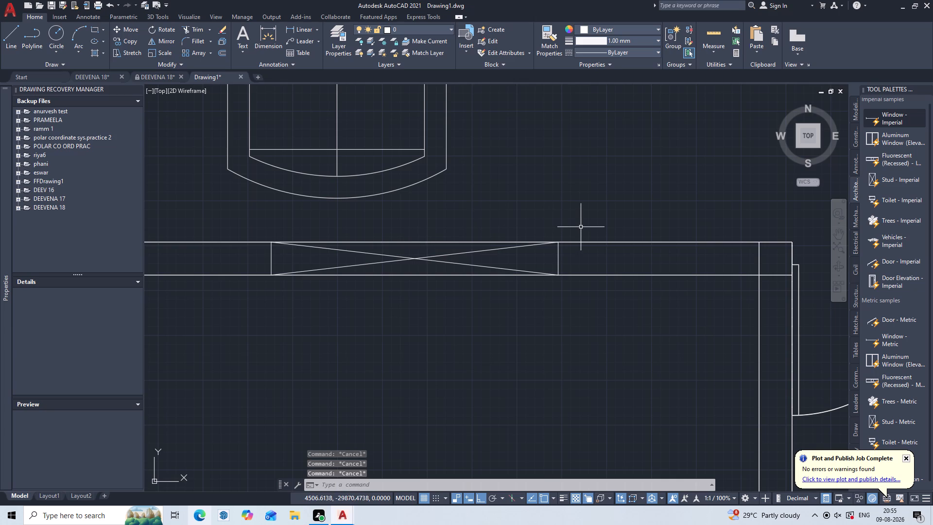
Examine the top wall around the crossed opening and check its overlapping lower lines.
{"action": "scroll", "coordinate": [581, 226], "scroll_direction": "down", "scroll_amount": 2}
{"action": "scroll", "coordinate": [502, 235], "scroll_direction": "up", "scroll_amount": 1}
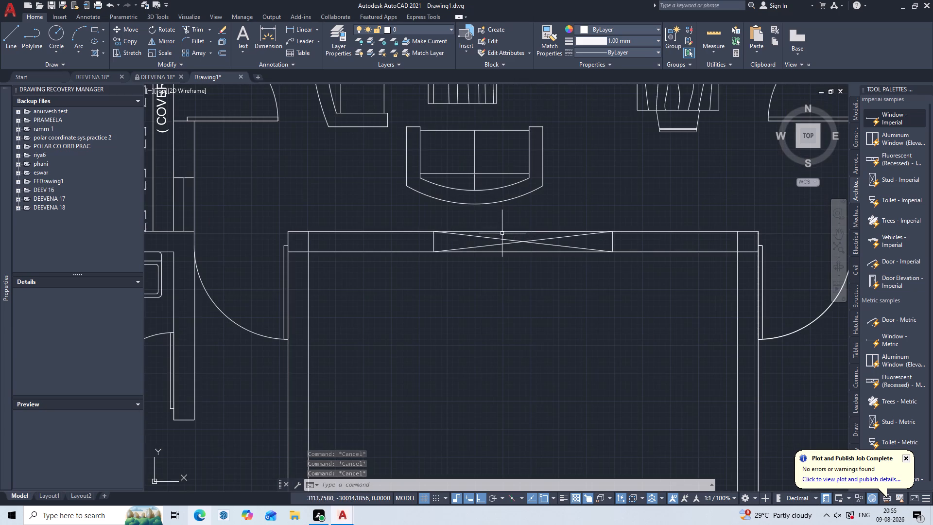
{"action": "scroll", "coordinate": [511, 225], "scroll_direction": "up", "scroll_amount": 2}
{"action": "scroll", "coordinate": [511, 225], "scroll_direction": "down", "scroll_amount": 2}
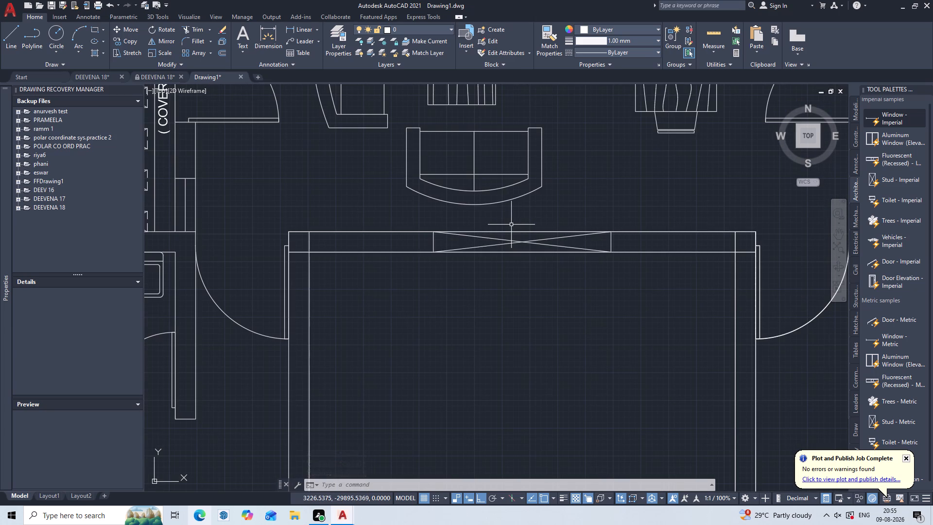
{"action": "triple_click", "coordinate": [511, 225]}
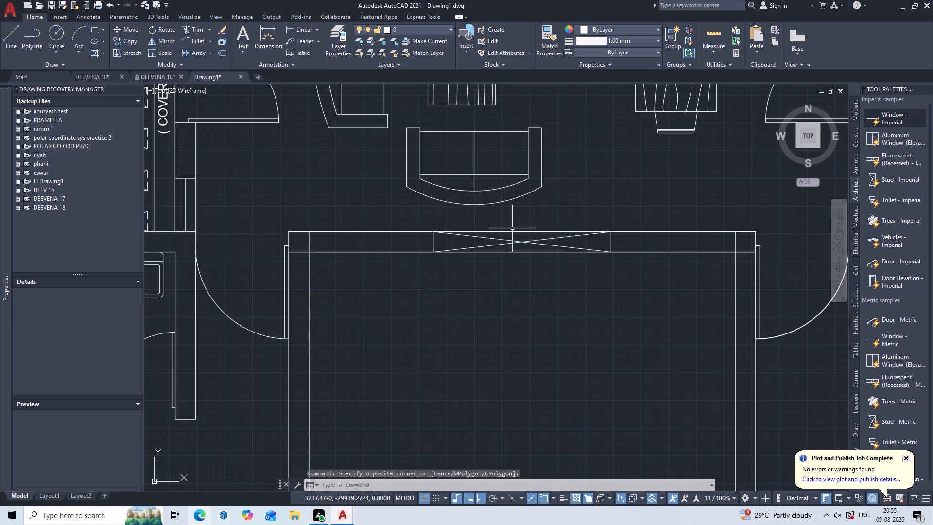
{"action": "scroll", "coordinate": [532, 251], "scroll_direction": "up", "scroll_amount": 1}
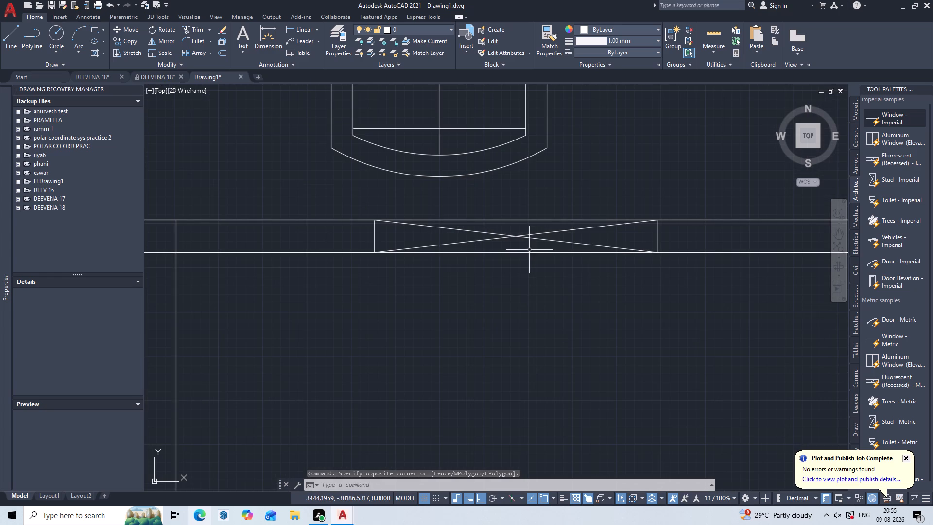
{"action": "left_click", "coordinate": [529, 250]}
{"action": "left_click", "coordinate": [518, 256]}
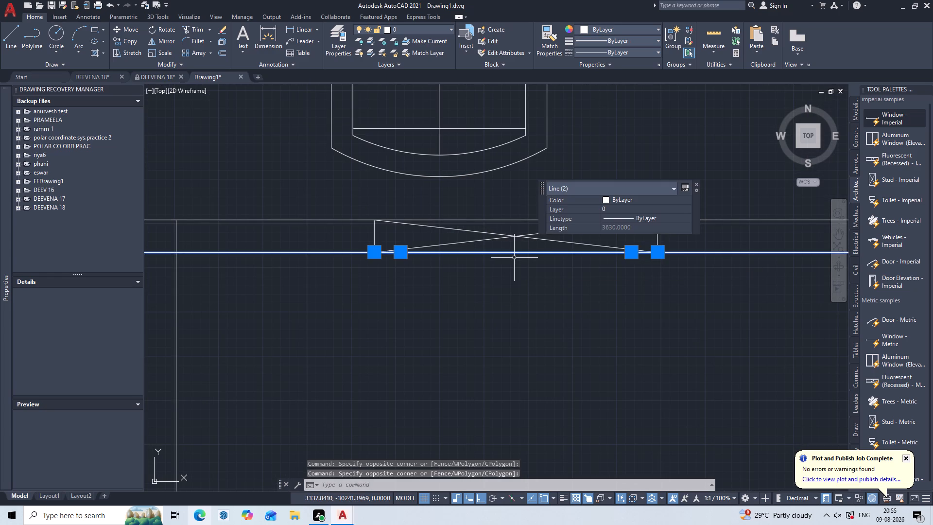
{"action": "key", "text": "Escape"}
{"action": "key", "text": "Escape"}
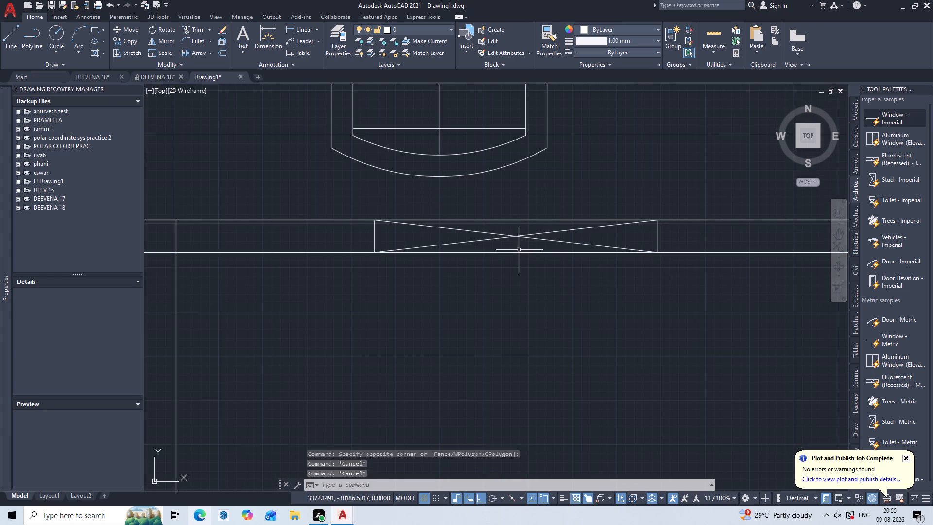
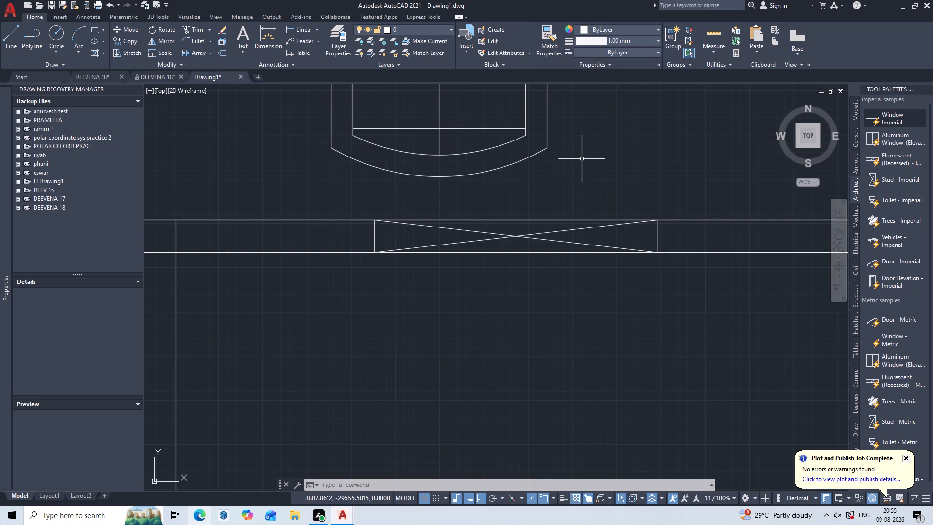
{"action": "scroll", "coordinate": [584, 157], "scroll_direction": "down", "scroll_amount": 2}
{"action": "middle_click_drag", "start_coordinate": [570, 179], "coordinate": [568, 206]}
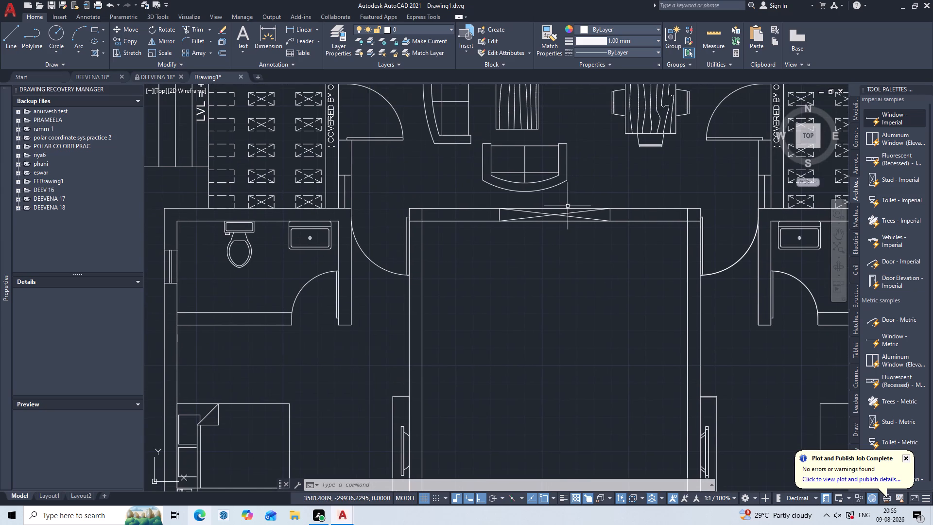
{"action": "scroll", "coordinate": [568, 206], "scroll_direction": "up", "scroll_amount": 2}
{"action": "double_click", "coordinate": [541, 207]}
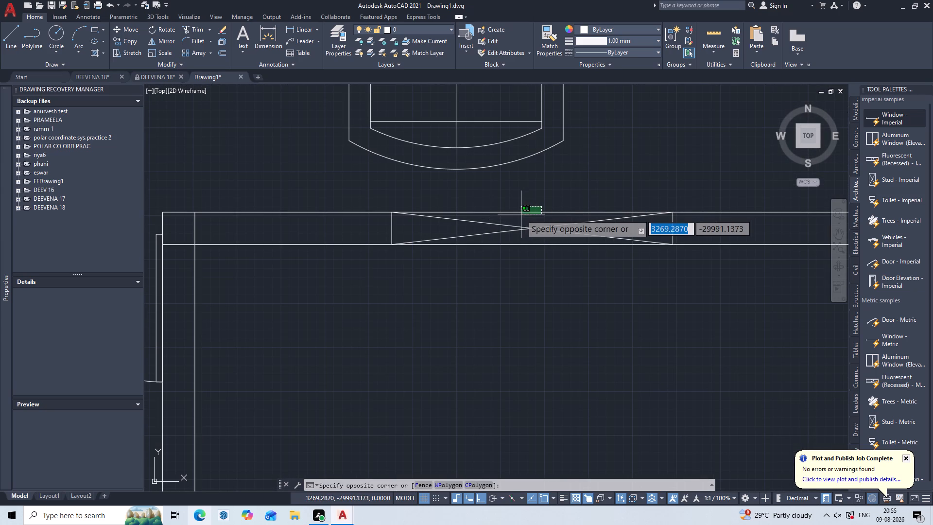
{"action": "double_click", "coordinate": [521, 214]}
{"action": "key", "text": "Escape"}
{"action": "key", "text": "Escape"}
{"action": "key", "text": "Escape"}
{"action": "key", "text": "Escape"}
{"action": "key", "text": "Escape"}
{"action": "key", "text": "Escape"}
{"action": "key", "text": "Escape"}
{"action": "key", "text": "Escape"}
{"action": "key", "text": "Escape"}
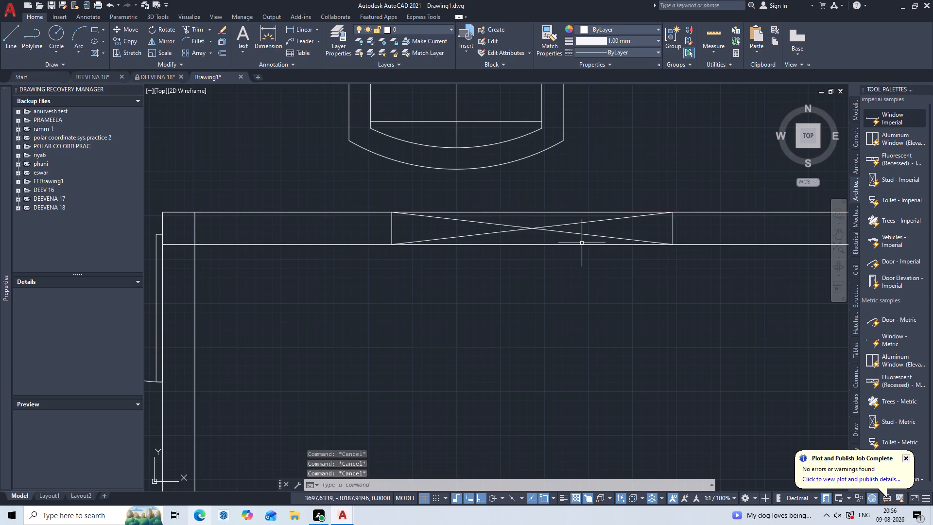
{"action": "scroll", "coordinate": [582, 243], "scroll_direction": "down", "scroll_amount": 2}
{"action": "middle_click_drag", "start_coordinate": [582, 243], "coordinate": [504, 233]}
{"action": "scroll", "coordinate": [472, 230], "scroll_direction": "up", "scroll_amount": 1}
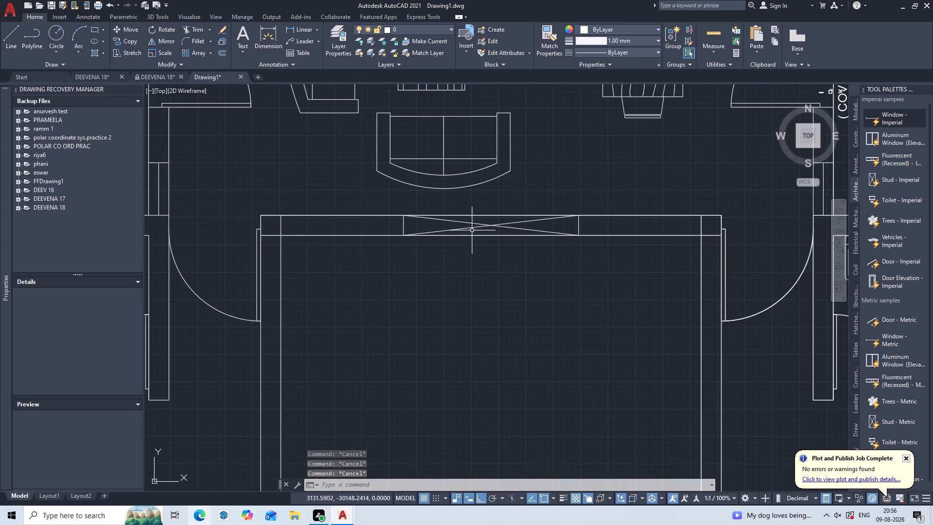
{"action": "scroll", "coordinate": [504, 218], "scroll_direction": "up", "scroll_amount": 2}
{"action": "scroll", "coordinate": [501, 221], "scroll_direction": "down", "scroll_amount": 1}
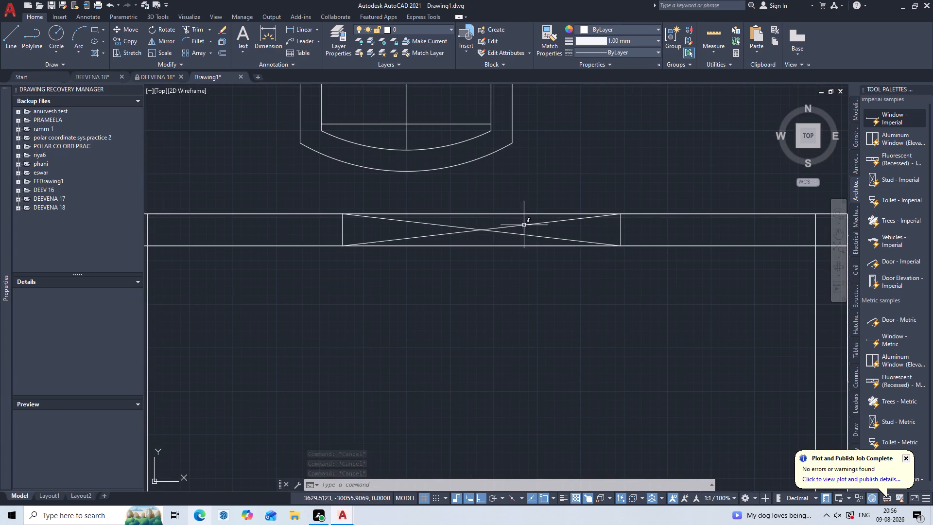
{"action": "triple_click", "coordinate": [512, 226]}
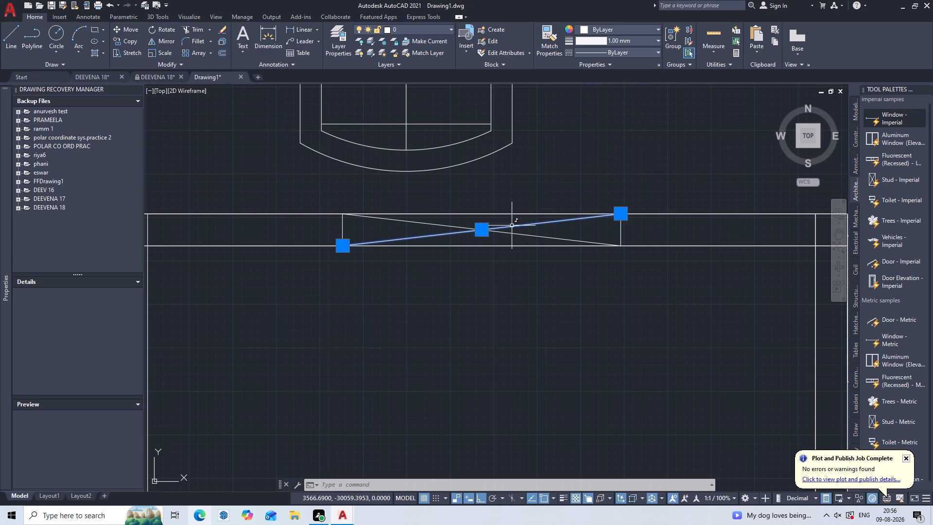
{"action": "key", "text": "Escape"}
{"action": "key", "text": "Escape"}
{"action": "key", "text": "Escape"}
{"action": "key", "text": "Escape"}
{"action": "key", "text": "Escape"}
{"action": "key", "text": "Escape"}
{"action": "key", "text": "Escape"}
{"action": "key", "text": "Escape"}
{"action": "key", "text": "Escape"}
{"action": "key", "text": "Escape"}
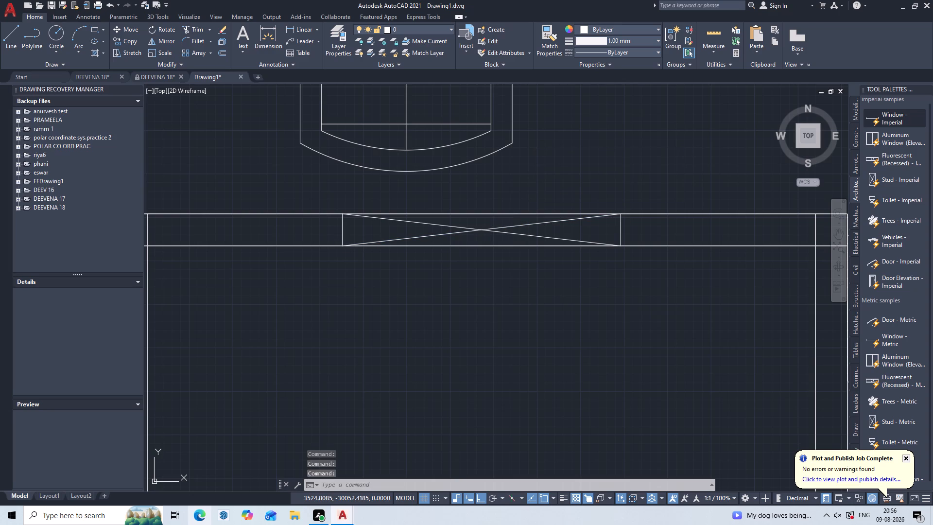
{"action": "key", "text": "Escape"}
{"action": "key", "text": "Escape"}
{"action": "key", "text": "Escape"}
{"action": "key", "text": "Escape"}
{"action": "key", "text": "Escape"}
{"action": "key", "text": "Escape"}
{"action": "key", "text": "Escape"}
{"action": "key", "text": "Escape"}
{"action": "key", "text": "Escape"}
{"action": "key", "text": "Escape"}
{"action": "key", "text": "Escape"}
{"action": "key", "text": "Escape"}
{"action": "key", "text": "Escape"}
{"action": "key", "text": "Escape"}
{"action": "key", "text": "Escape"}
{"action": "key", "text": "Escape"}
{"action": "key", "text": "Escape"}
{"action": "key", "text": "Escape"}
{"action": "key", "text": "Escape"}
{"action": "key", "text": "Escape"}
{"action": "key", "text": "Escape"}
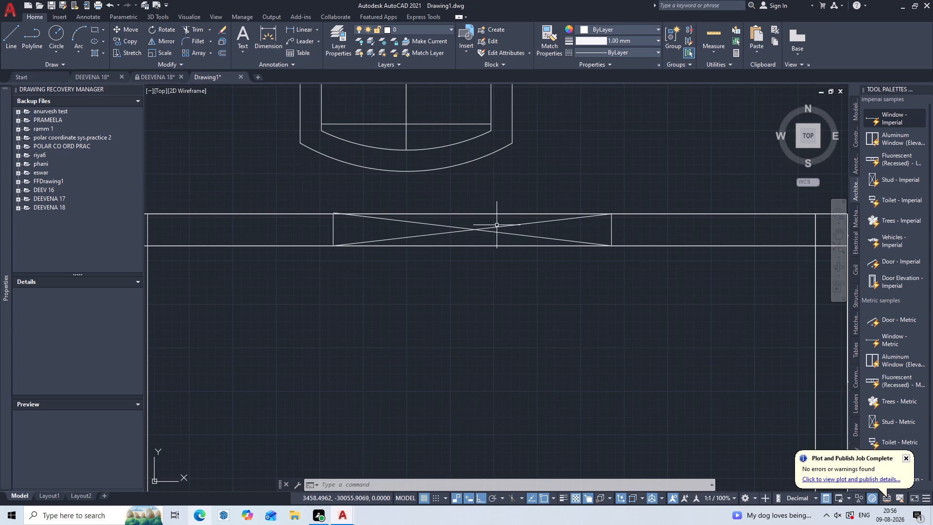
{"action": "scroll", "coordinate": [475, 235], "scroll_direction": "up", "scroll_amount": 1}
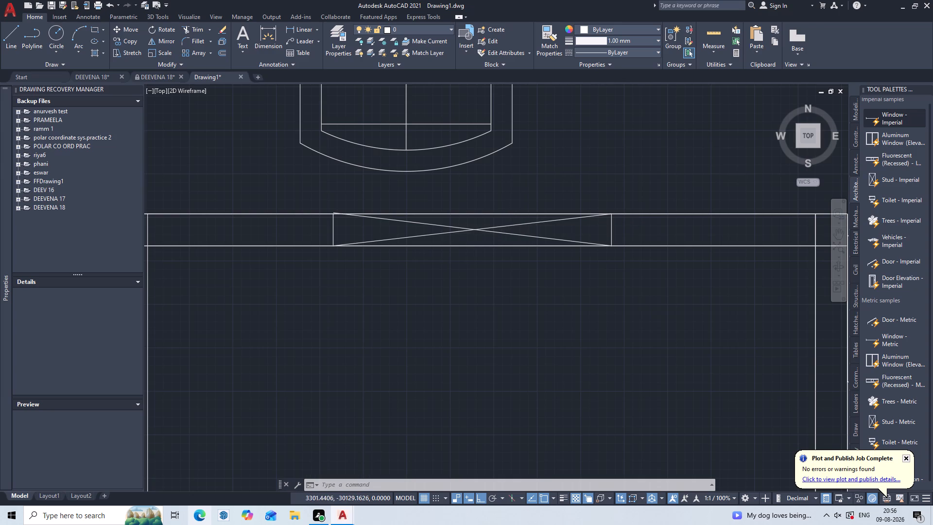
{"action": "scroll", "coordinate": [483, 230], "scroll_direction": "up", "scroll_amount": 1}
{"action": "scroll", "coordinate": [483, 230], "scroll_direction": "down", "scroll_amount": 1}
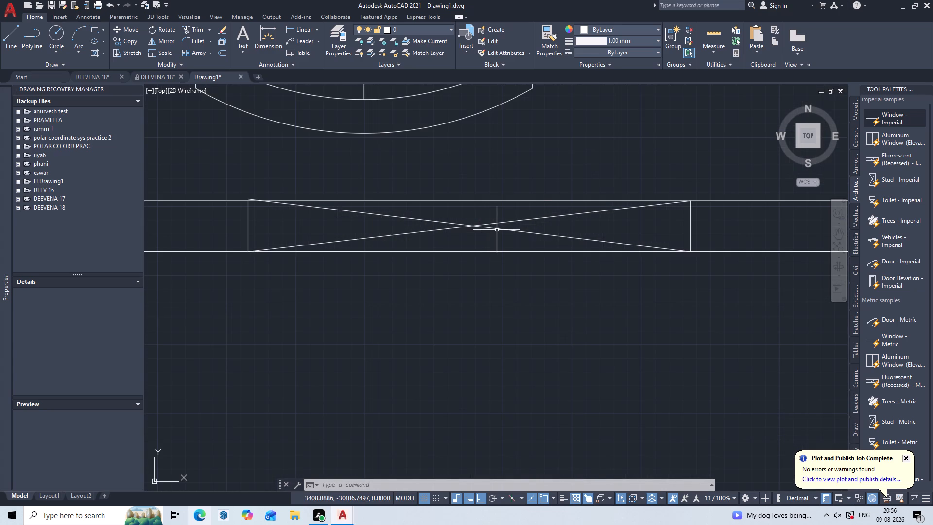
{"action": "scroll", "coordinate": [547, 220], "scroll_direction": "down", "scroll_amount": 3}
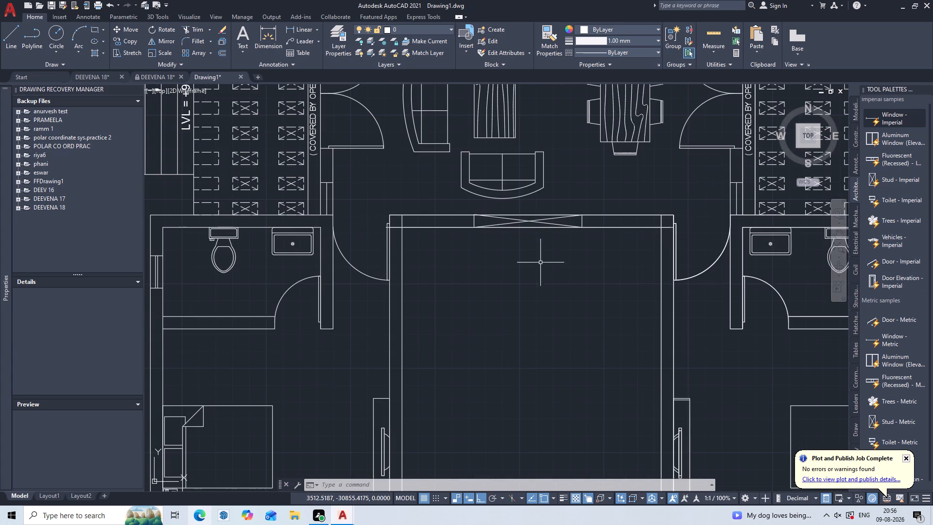
Offset the central room's inner top-wall line beside the crossed opening by 3650 into the room.
{"action": "middle_click_drag", "start_coordinate": [540, 262], "coordinate": [514, 202]}
{"action": "scroll", "coordinate": [485, 262], "scroll_direction": "down", "scroll_amount": 2}
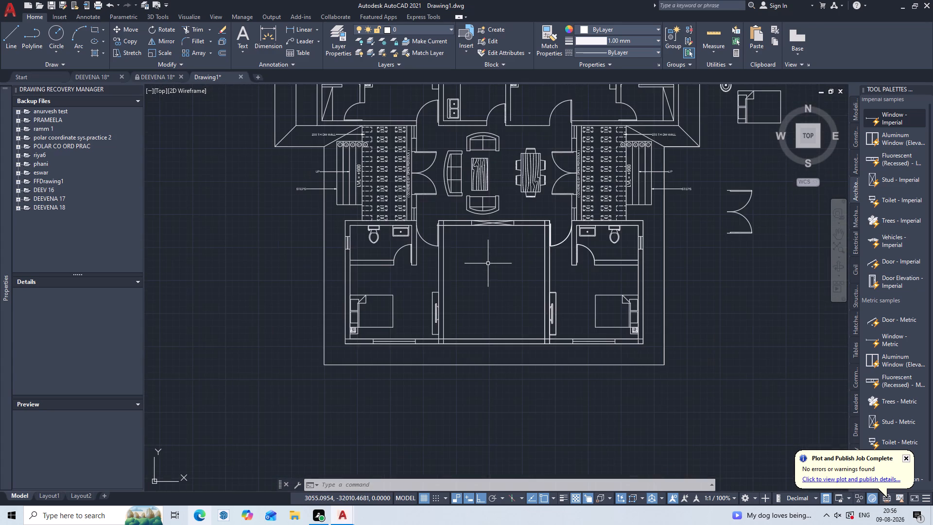
{"action": "middle_click_drag", "start_coordinate": [488, 263], "coordinate": [443, 147]}
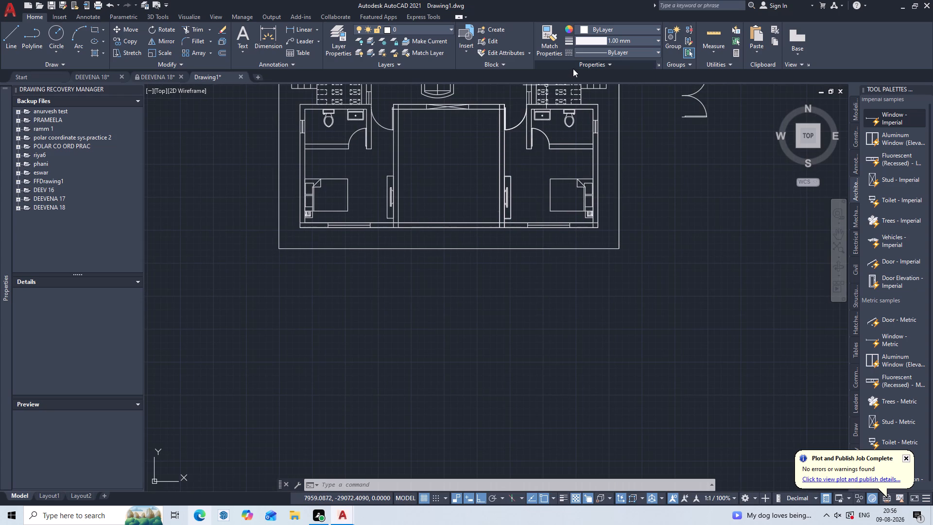
{"action": "key", "text": "o"}
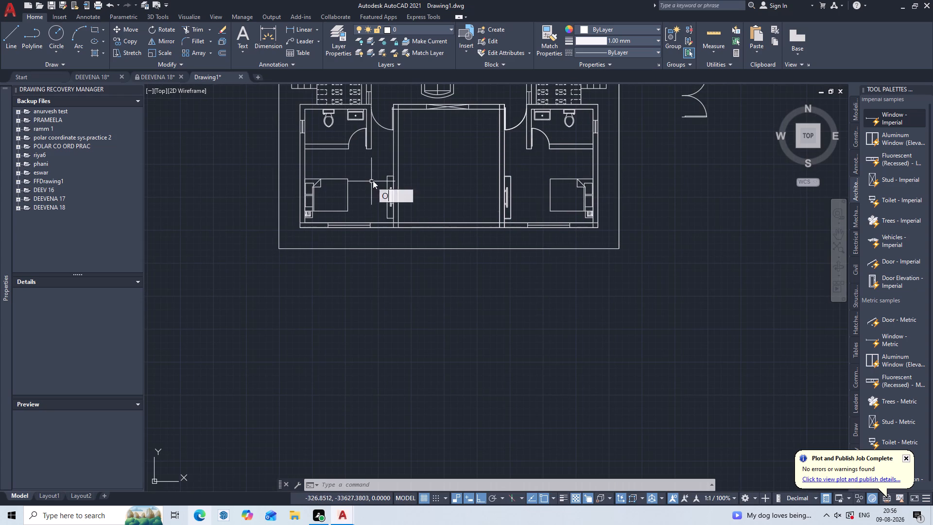
{"action": "key", "text": "Return"}
{"action": "key", "text": "3"}
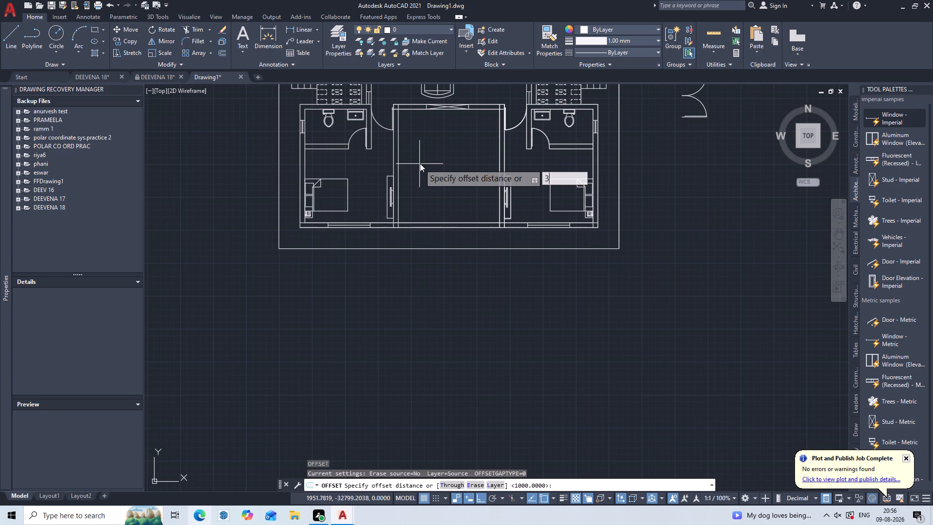
{"action": "key", "text": "6"}
{"action": "type", "text": "50"}
{"action": "key", "text": "Return"}
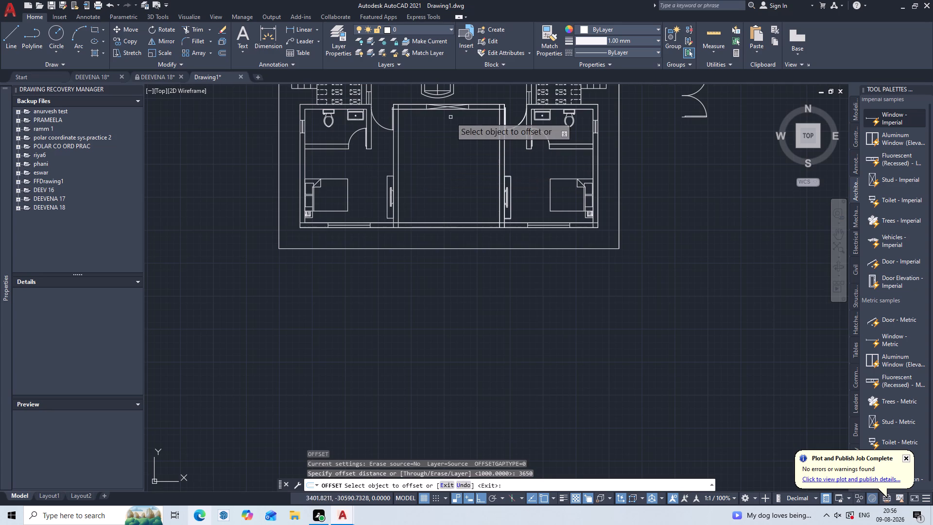
{"action": "left_click", "coordinate": [484, 109]}
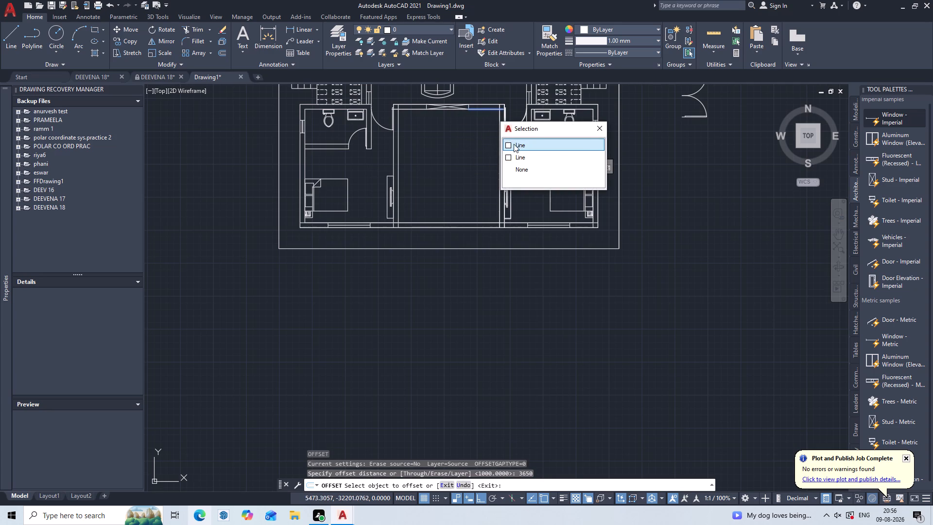
{"action": "left_click", "coordinate": [518, 143]}
{"action": "left_click", "coordinate": [522, 146]}
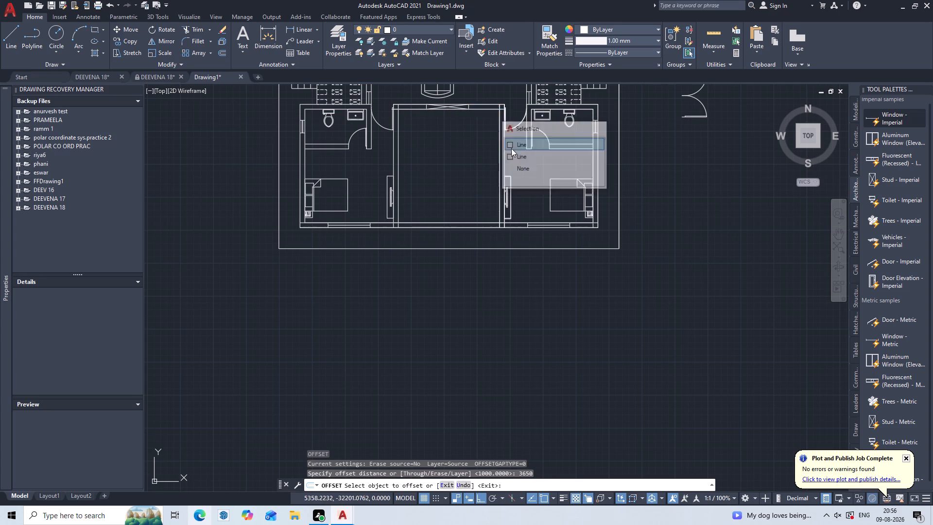
{"action": "triple_click", "coordinate": [476, 156]}
{"action": "key", "text": "Escape"}
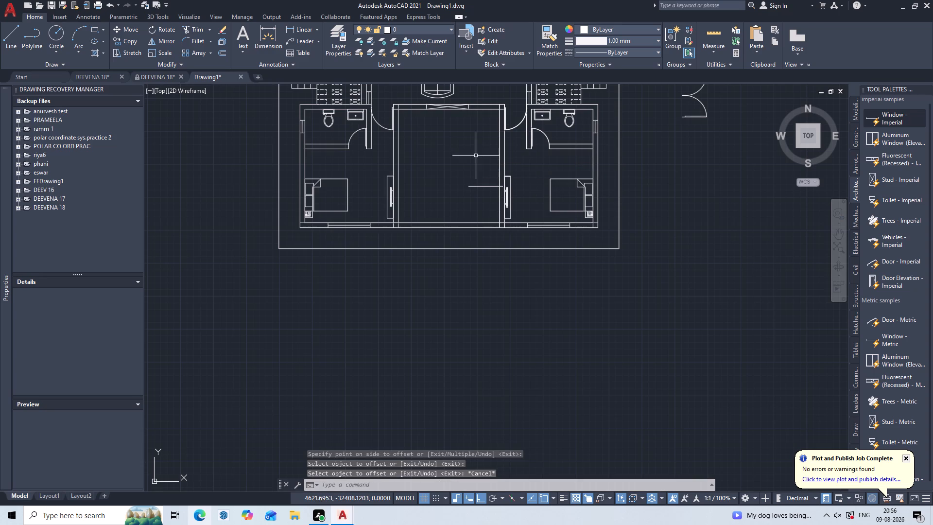
Offset the short horizontal line inside the central room by 230 toward the crossed opening to form a wall thickness.
{"action": "middle_click_drag", "start_coordinate": [477, 149], "coordinate": [466, 236]}
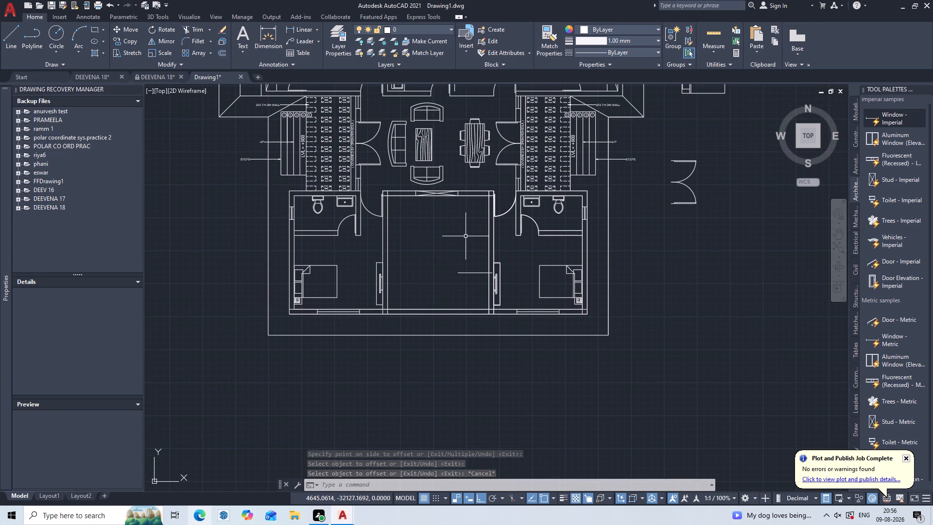
{"action": "key", "text": "o"}
{"action": "key", "text": "Return"}
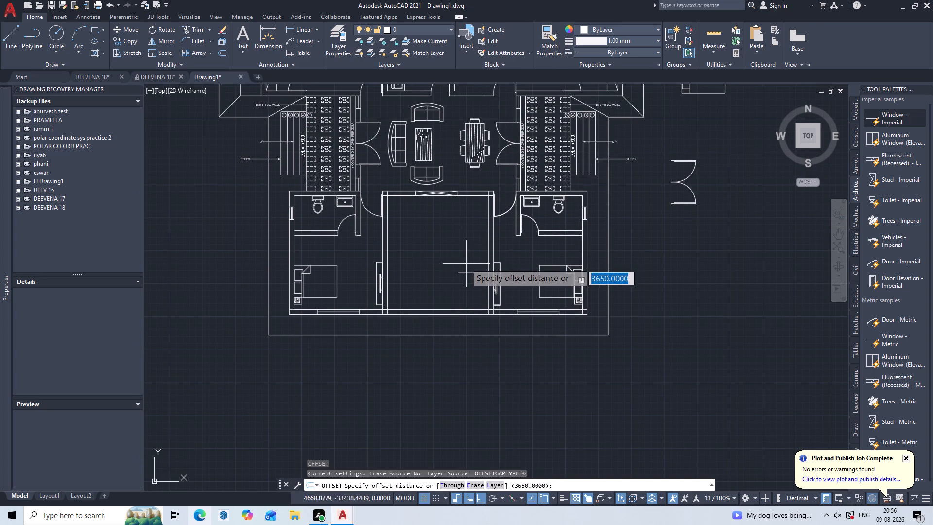
{"action": "type", "text": "23"}
{"action": "key", "text": "0"}
{"action": "key", "text": "Return"}
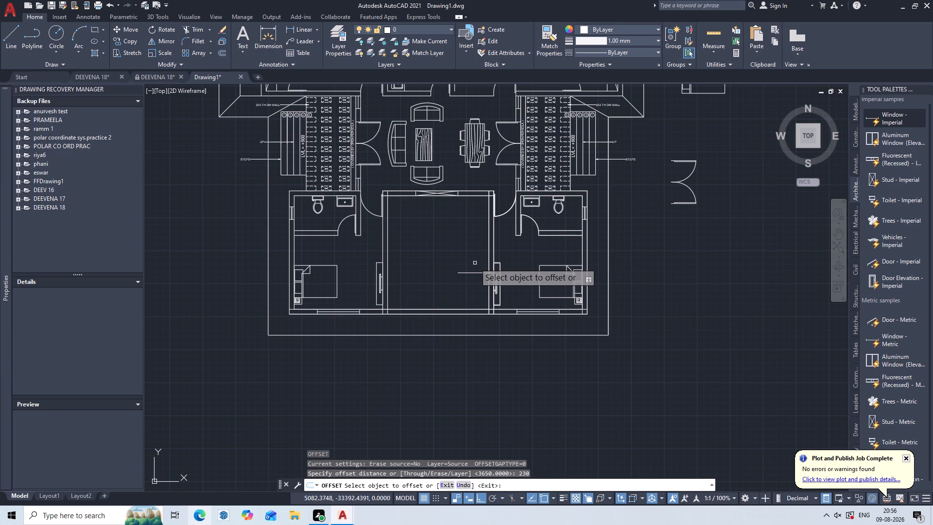
{"action": "double_click", "coordinate": [472, 272]}
{"action": "double_click", "coordinate": [473, 260]}
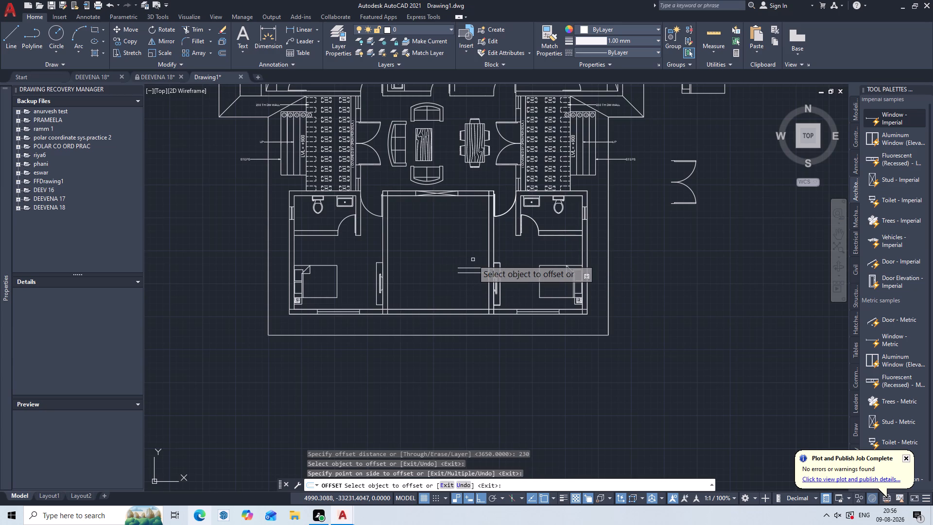
{"action": "key", "text": "Escape"}
Extend both short partition lines across the central room to the inner face of its west wall.
{"action": "key", "text": "e"}
{"action": "key", "text": "x"}
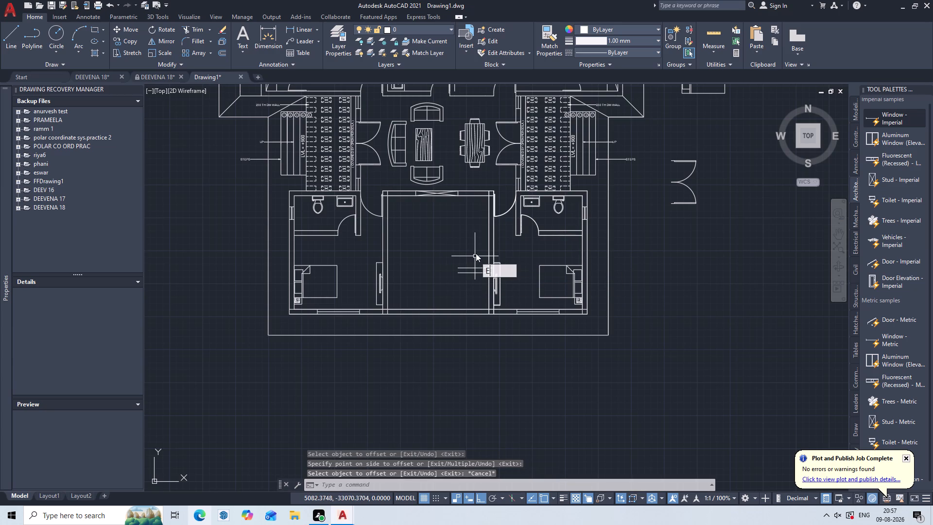
{"action": "key", "text": "Return"}
{"action": "double_click", "coordinate": [476, 248]}
{"action": "left_click", "coordinate": [466, 286]}
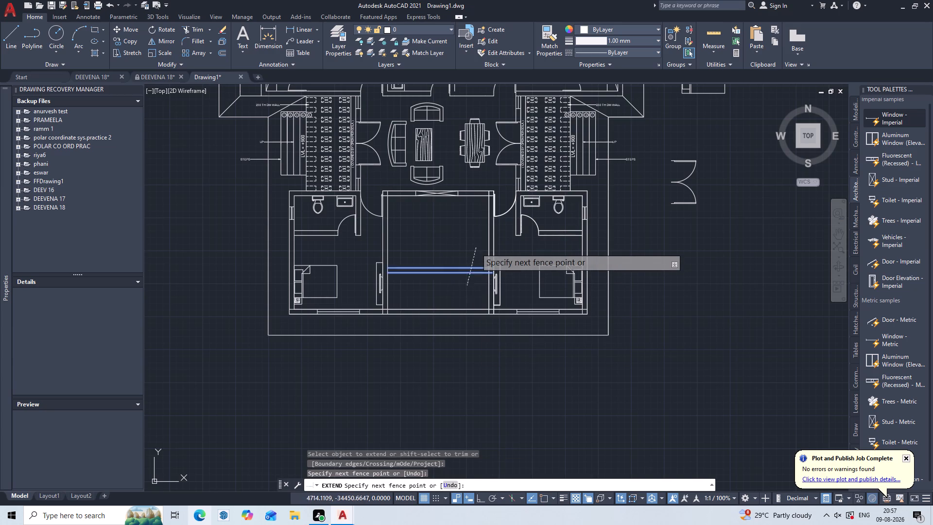
{"action": "key", "text": "Escape"}
Trim the two partition line ends that run past the inner face of the central room's east wall.
{"action": "middle_click_drag", "start_coordinate": [411, 279], "coordinate": [411, 276]}
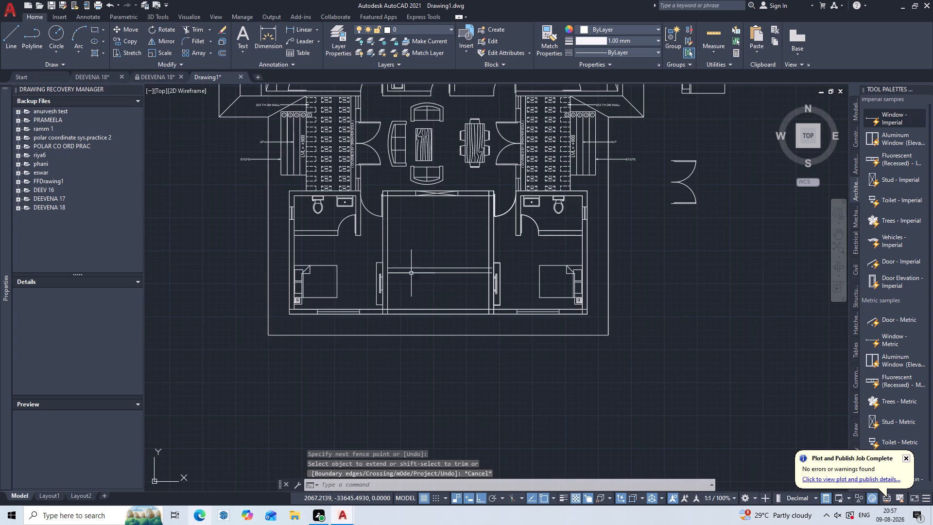
{"action": "middle_click_drag", "start_coordinate": [411, 276], "coordinate": [432, 381]}
{"action": "scroll", "coordinate": [432, 381], "scroll_direction": "down", "scroll_amount": 1}
{"action": "scroll", "coordinate": [470, 378], "scroll_direction": "up", "scroll_amount": 1}
{"action": "scroll", "coordinate": [415, 364], "scroll_direction": "up", "scroll_amount": 1}
{"action": "middle_click_drag", "start_coordinate": [415, 364], "coordinate": [511, 309]}
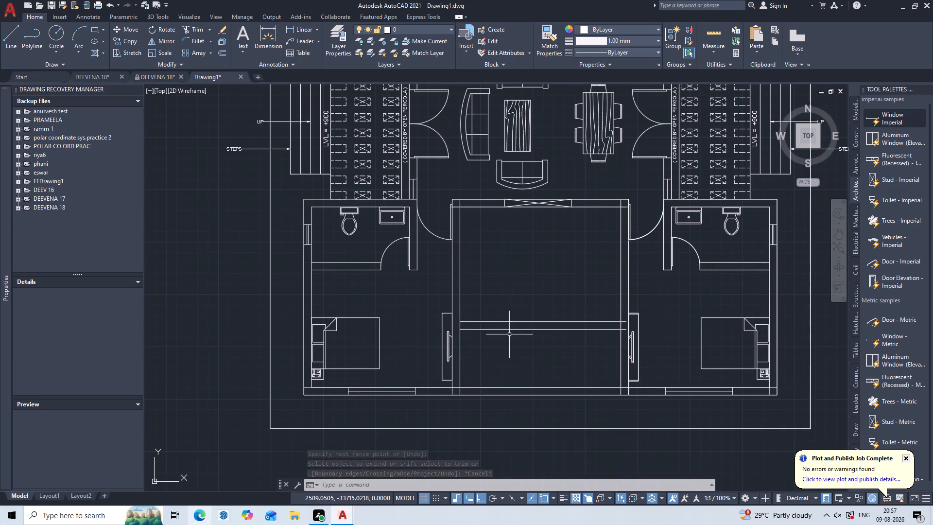
{"action": "scroll", "coordinate": [505, 353], "scroll_direction": "up", "scroll_amount": 1}
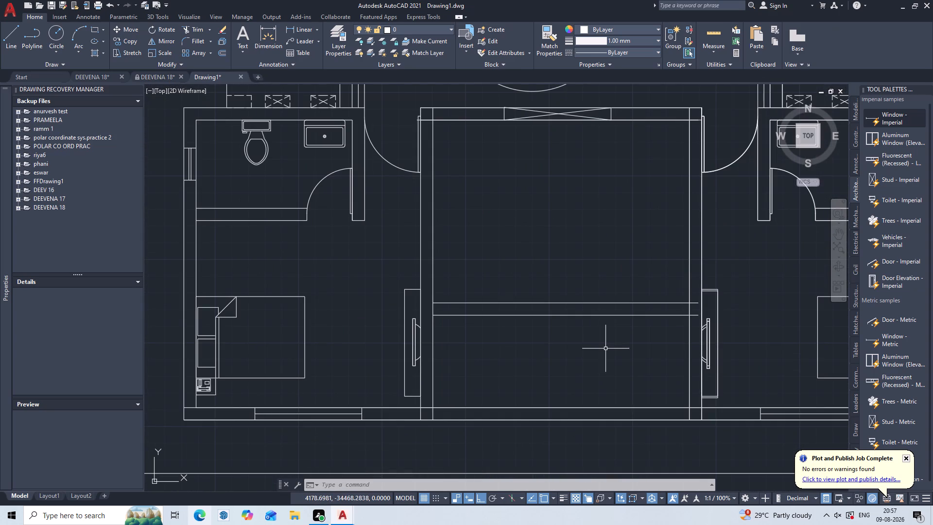
{"action": "middle_click_drag", "start_coordinate": [599, 350], "coordinate": [432, 379]}
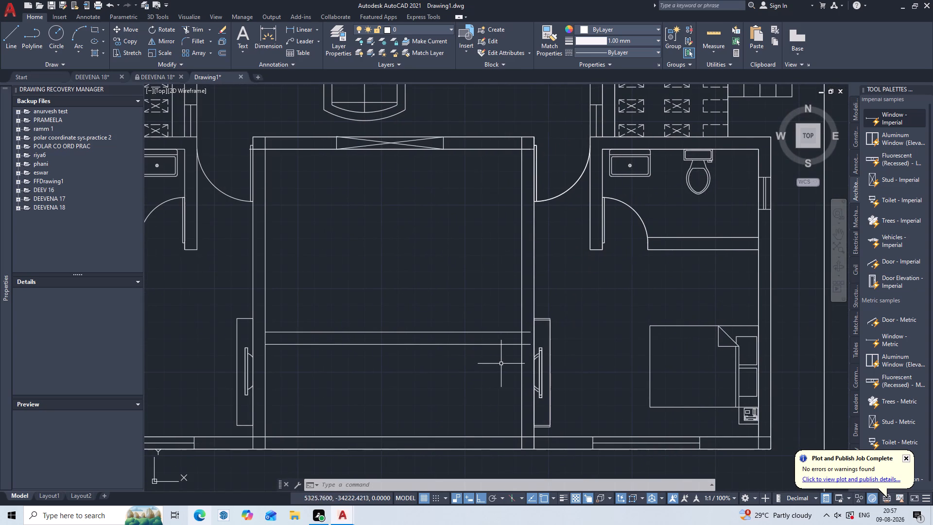
{"action": "scroll", "coordinate": [520, 336], "scroll_direction": "up", "scroll_amount": 2}
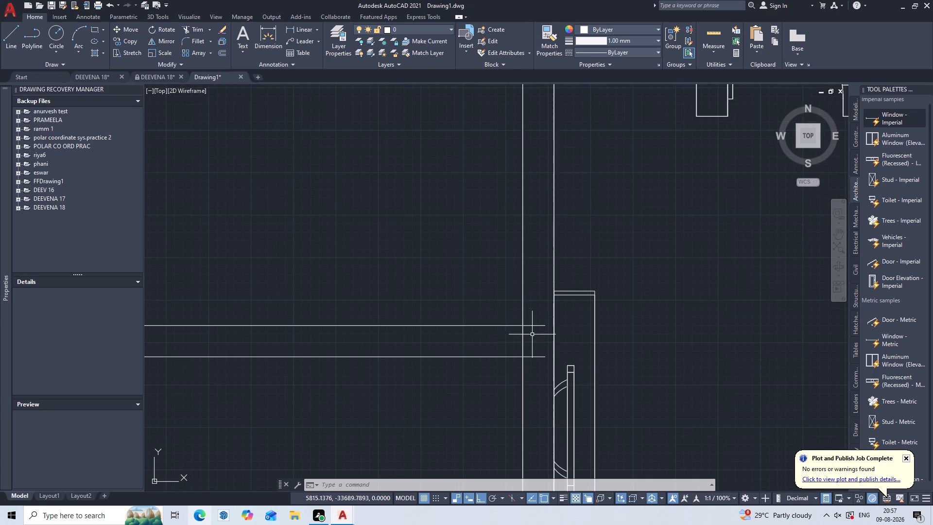
{"action": "scroll", "coordinate": [536, 337], "scroll_direction": "up", "scroll_amount": 1}
{"action": "type", "text": "TR"}
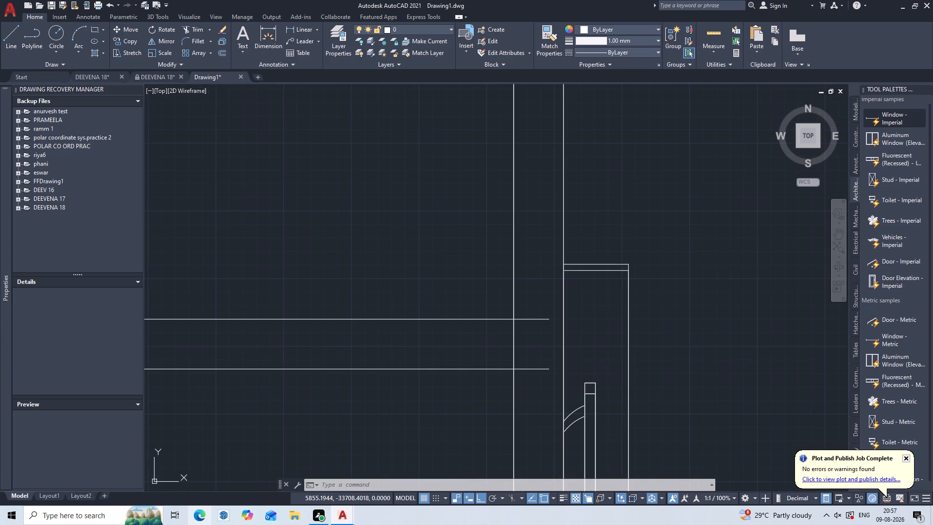
{"action": "key", "text": "Return"}
{"action": "double_click", "coordinate": [528, 289]}
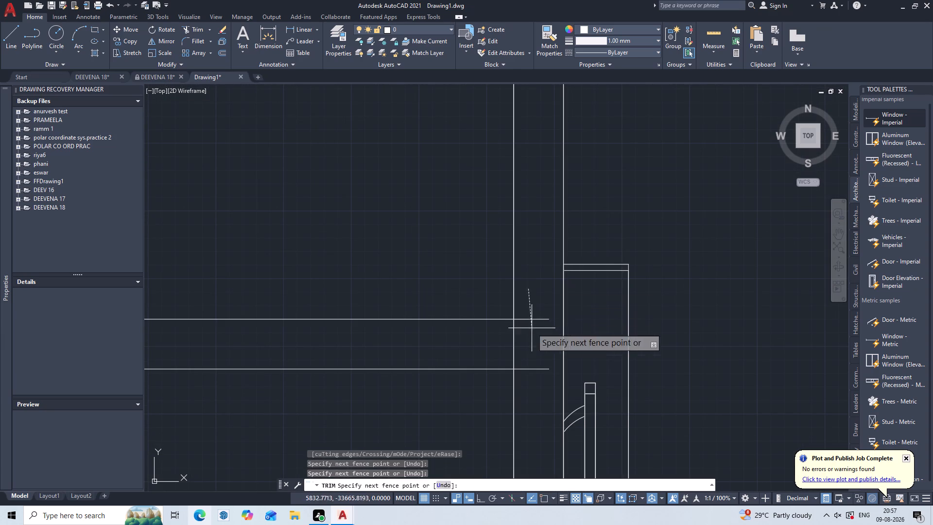
{"action": "triple_click", "coordinate": [535, 399]}
{"action": "key", "text": "Escape"}
{"action": "key", "text": "Escape"}
{"action": "key", "text": "Escape"}
{"action": "key", "text": "Escape"}
{"action": "key", "text": "Escape"}
{"action": "key", "text": "Escape"}
{"action": "key", "text": "Escape"}
{"action": "key", "text": "Escape"}
{"action": "key", "text": "Escape"}
{"action": "key", "text": "Escape"}
{"action": "key", "text": "Escape"}
{"action": "key", "text": "Escape"}
{"action": "key", "text": "Escape"}
{"action": "key", "text": "Escape"}
{"action": "key", "text": "Escape"}
{"action": "key", "text": "Escape"}
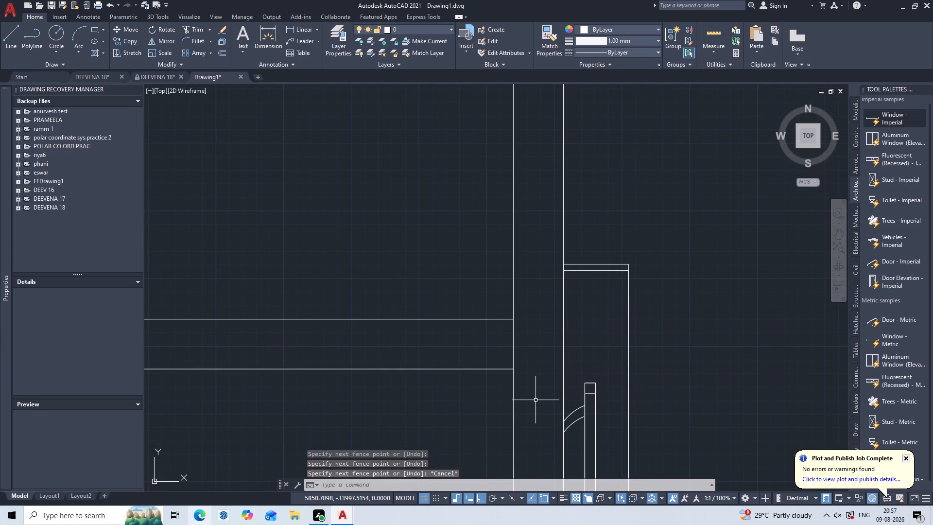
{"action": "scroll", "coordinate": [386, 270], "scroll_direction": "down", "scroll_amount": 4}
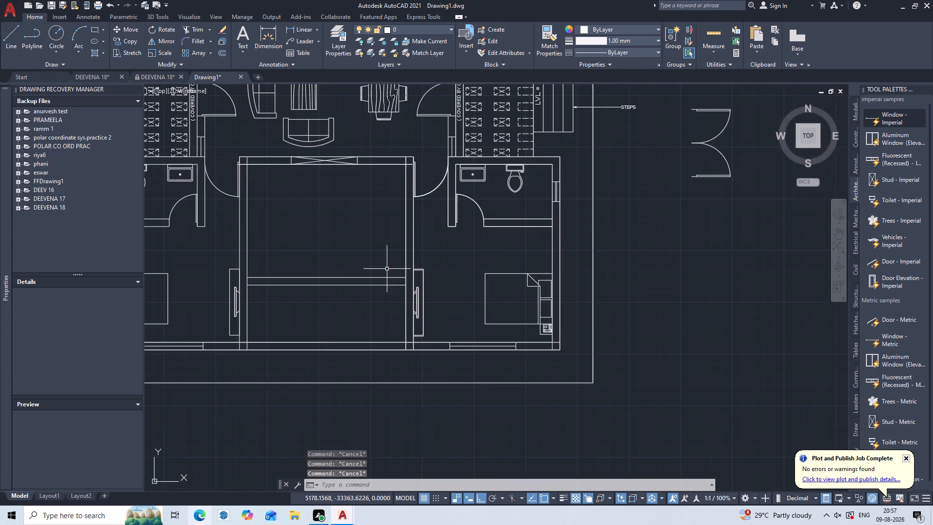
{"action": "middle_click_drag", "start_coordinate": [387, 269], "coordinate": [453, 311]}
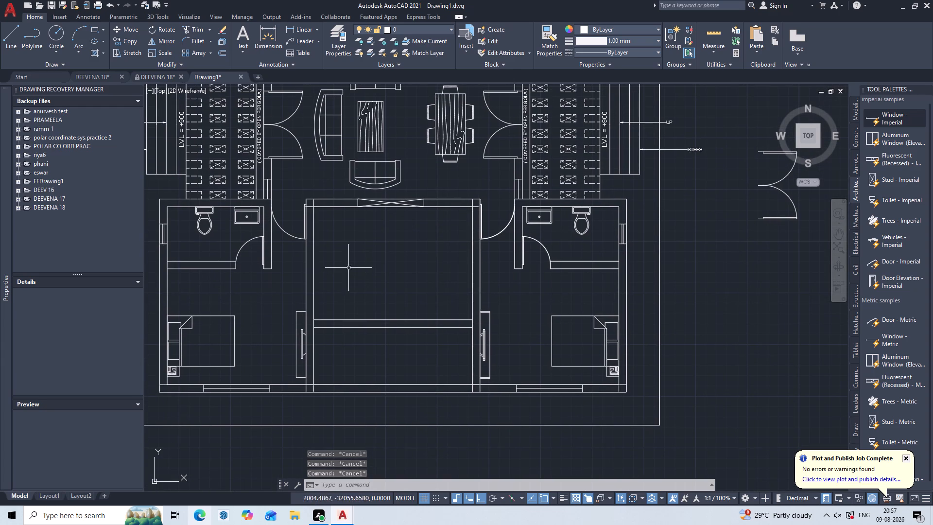
Rotate the spare double door outside the plan's east side by 90° about the wall-side end where its two leaves meet.
{"action": "scroll", "coordinate": [485, 210], "scroll_direction": "up", "scroll_amount": 4}
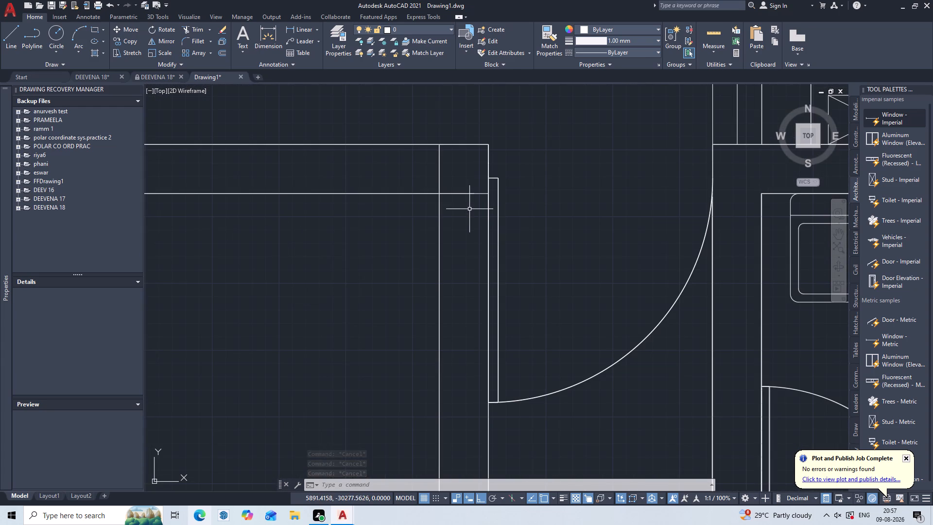
{"action": "scroll", "coordinate": [469, 210], "scroll_direction": "down", "scroll_amount": 2}
{"action": "scroll", "coordinate": [409, 262], "scroll_direction": "down", "scroll_amount": 2}
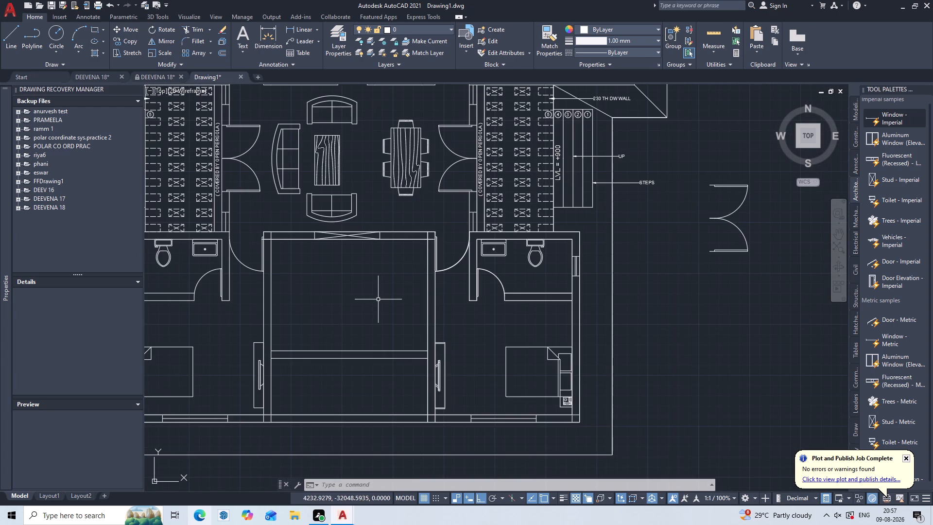
{"action": "middle_click_drag", "start_coordinate": [393, 303], "coordinate": [429, 278]}
{"action": "right_click", "coordinate": [394, 303]}
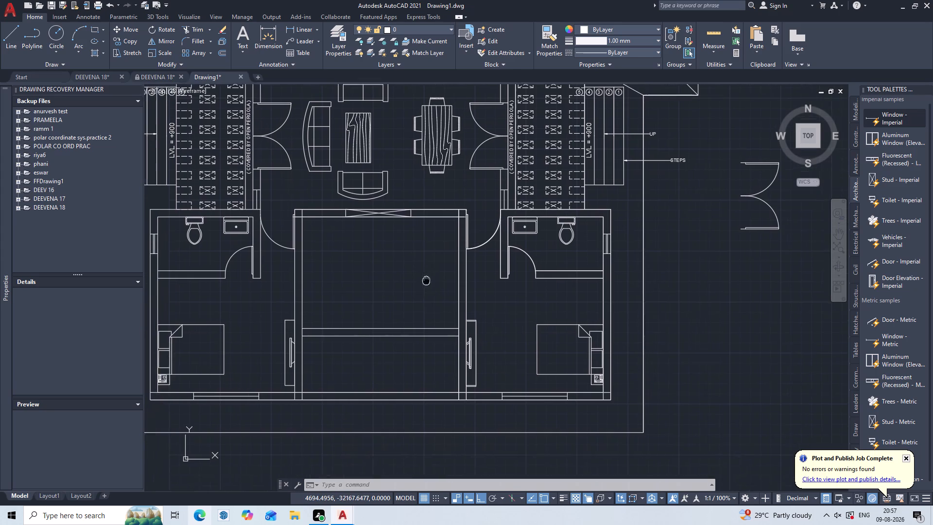
{"action": "middle_click_drag", "start_coordinate": [429, 278], "coordinate": [453, 262]}
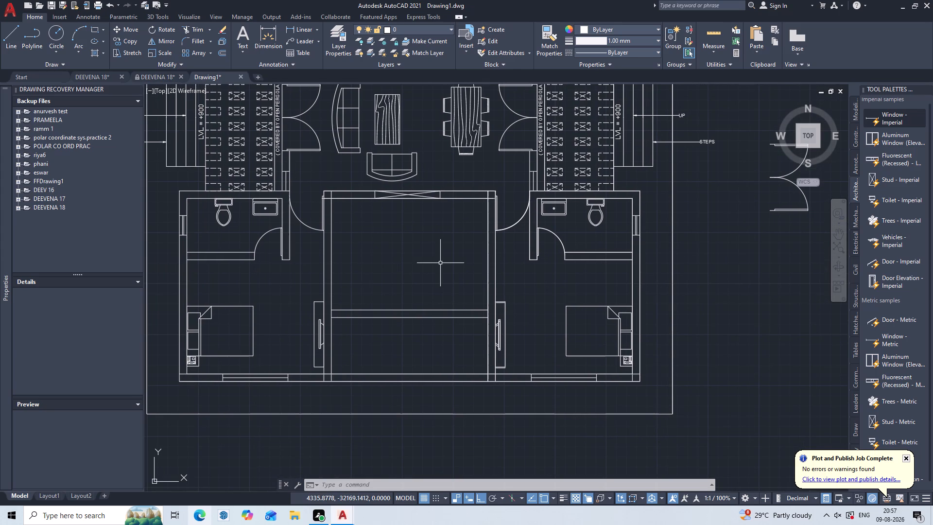
{"action": "scroll", "coordinate": [435, 239], "scroll_direction": "down", "scroll_amount": 2}
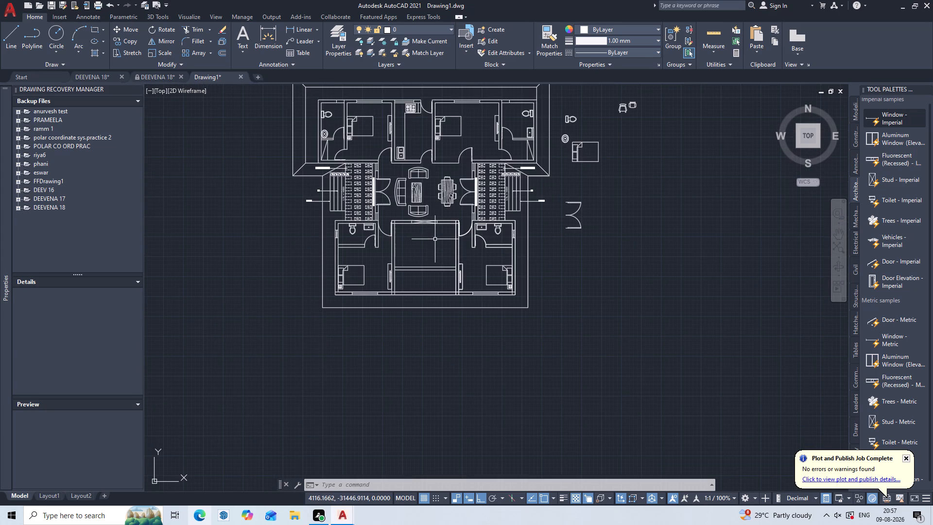
{"action": "double_click", "coordinate": [599, 186]}
{"action": "double_click", "coordinate": [560, 262]}
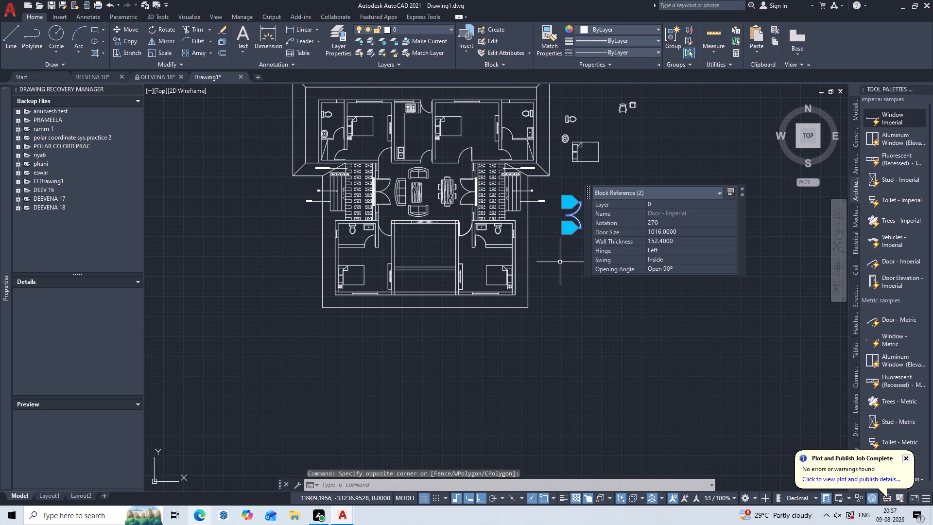
{"action": "type", "text": "RO"}
{"action": "key", "text": "Return"}
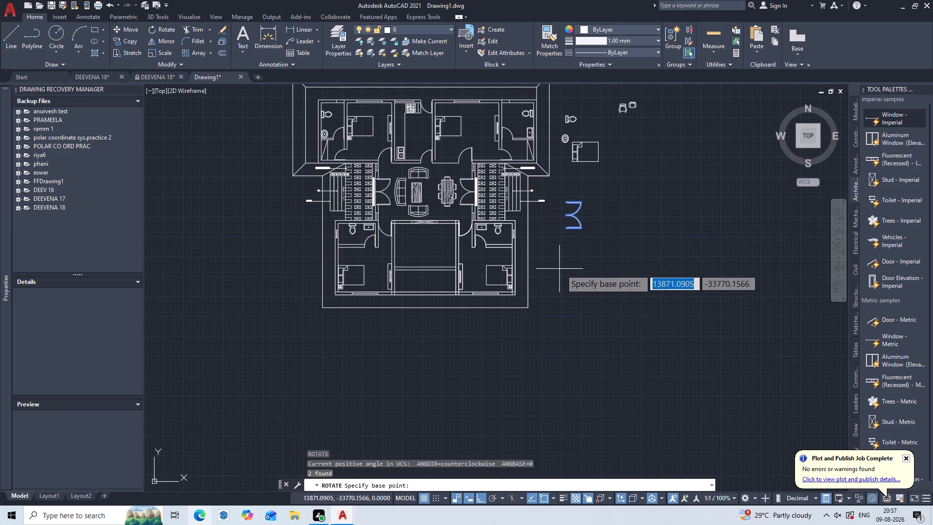
{"action": "scroll", "coordinate": [580, 246], "scroll_direction": "up", "scroll_amount": 2}
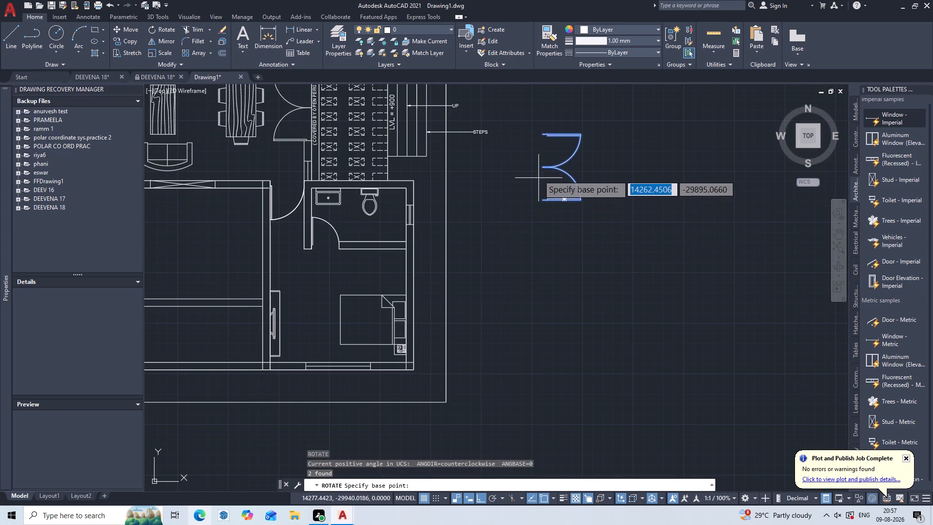
{"action": "scroll", "coordinate": [539, 170], "scroll_direction": "up", "scroll_amount": 3}
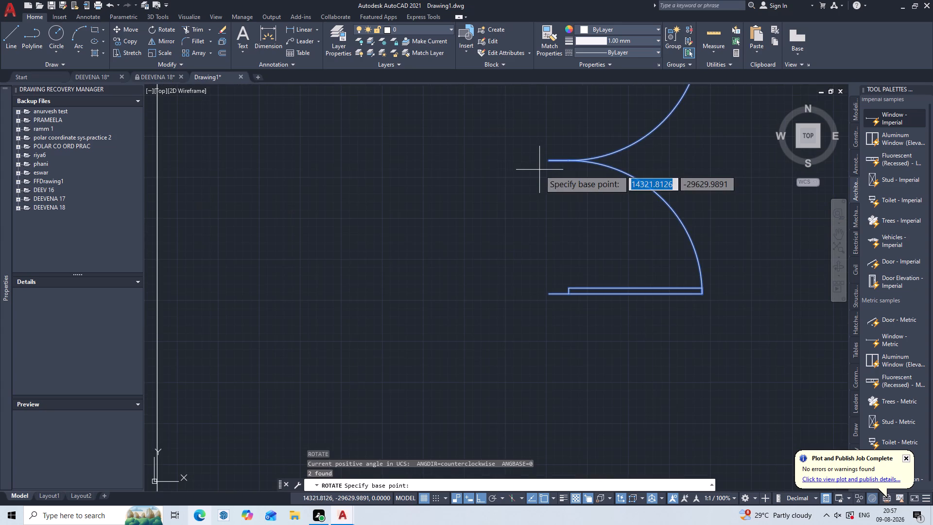
{"action": "double_click", "coordinate": [549, 162]}
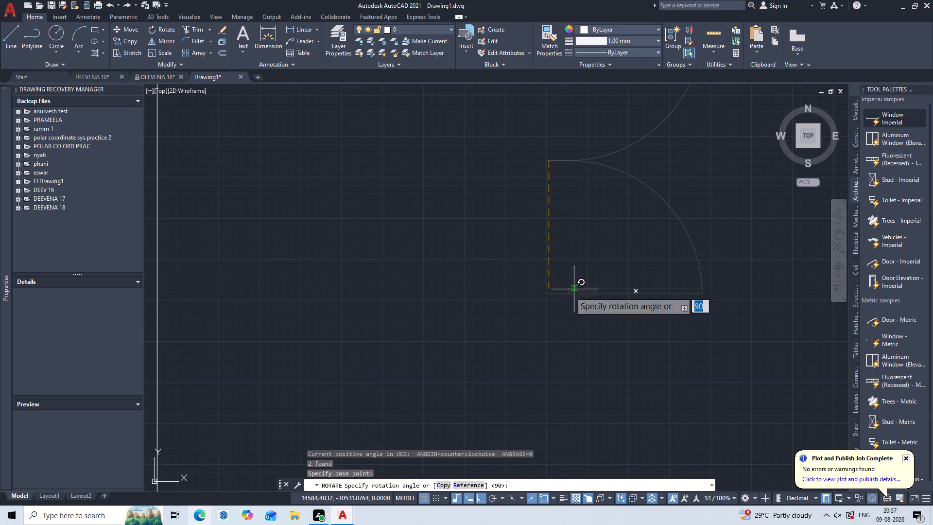
{"action": "scroll", "coordinate": [527, 248], "scroll_direction": "down", "scroll_amount": 2}
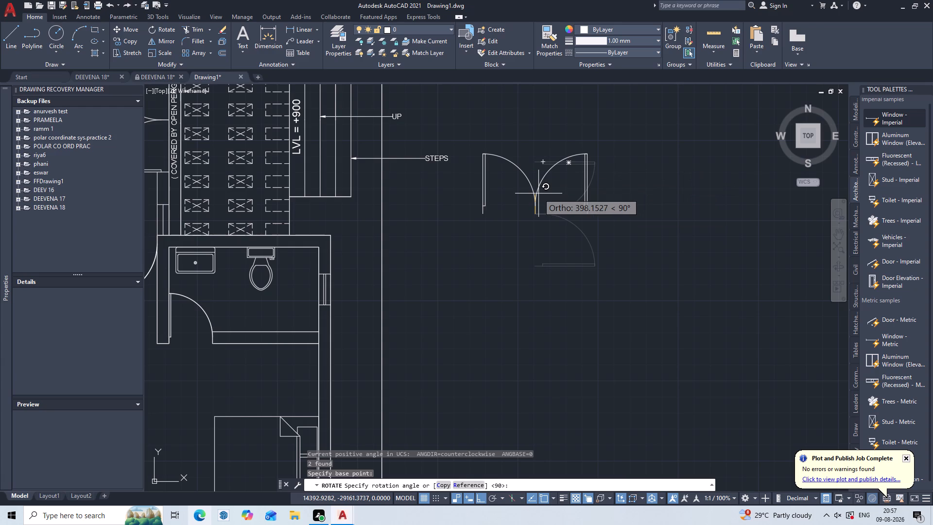
{"action": "triple_click", "coordinate": [538, 193]}
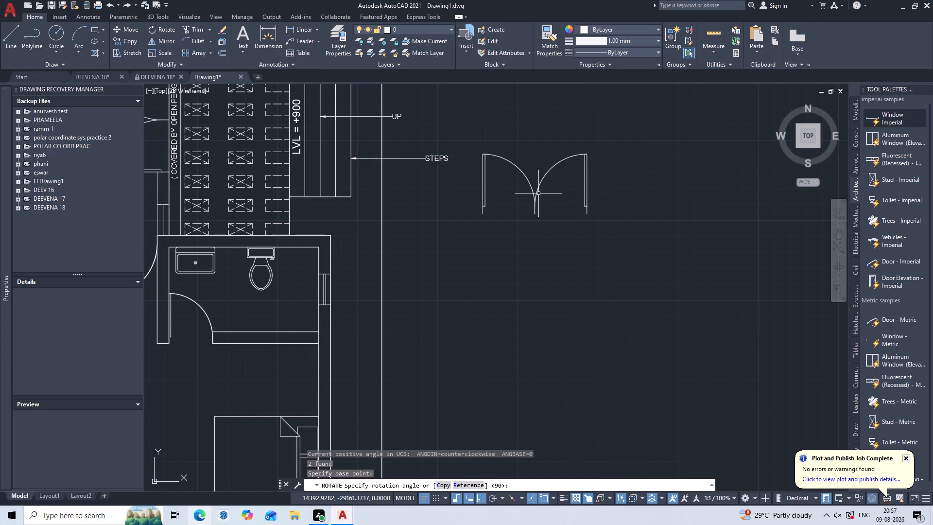
{"action": "key", "text": "Escape"}
{"action": "key", "text": "Escape"}
{"action": "key", "text": "Escape"}
{"action": "key", "text": "Escape"}
{"action": "key", "text": "Escape"}
{"action": "key", "text": "Escape"}
{"action": "key", "text": "Escape"}
{"action": "key", "text": "Escape"}
{"action": "key", "text": "Escape"}
{"action": "key", "text": "Escape"}
{"action": "key", "text": "Escape"}
{"action": "key", "text": "Escape"}
{"action": "key", "text": "Escape"}
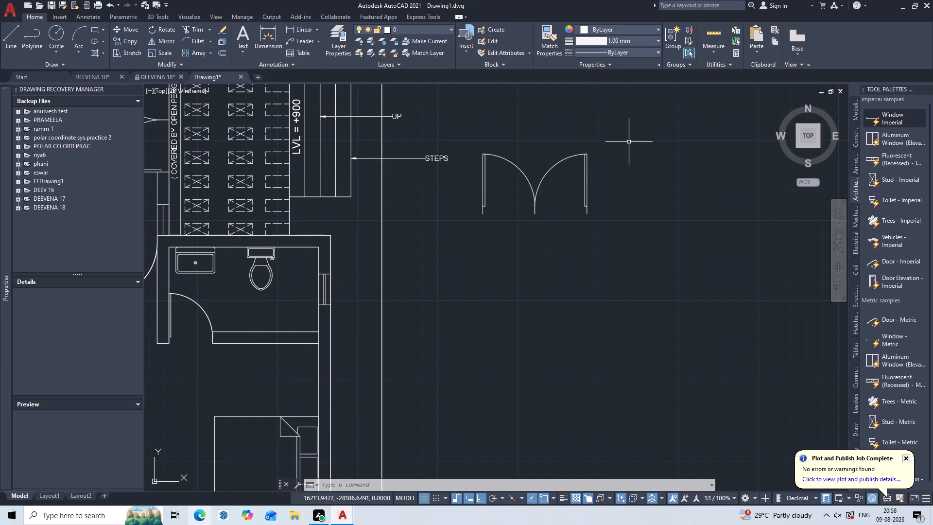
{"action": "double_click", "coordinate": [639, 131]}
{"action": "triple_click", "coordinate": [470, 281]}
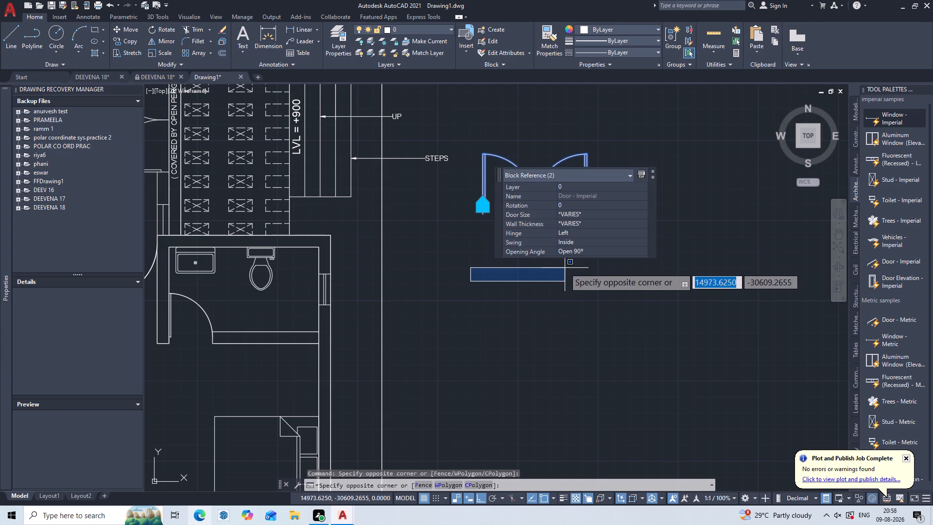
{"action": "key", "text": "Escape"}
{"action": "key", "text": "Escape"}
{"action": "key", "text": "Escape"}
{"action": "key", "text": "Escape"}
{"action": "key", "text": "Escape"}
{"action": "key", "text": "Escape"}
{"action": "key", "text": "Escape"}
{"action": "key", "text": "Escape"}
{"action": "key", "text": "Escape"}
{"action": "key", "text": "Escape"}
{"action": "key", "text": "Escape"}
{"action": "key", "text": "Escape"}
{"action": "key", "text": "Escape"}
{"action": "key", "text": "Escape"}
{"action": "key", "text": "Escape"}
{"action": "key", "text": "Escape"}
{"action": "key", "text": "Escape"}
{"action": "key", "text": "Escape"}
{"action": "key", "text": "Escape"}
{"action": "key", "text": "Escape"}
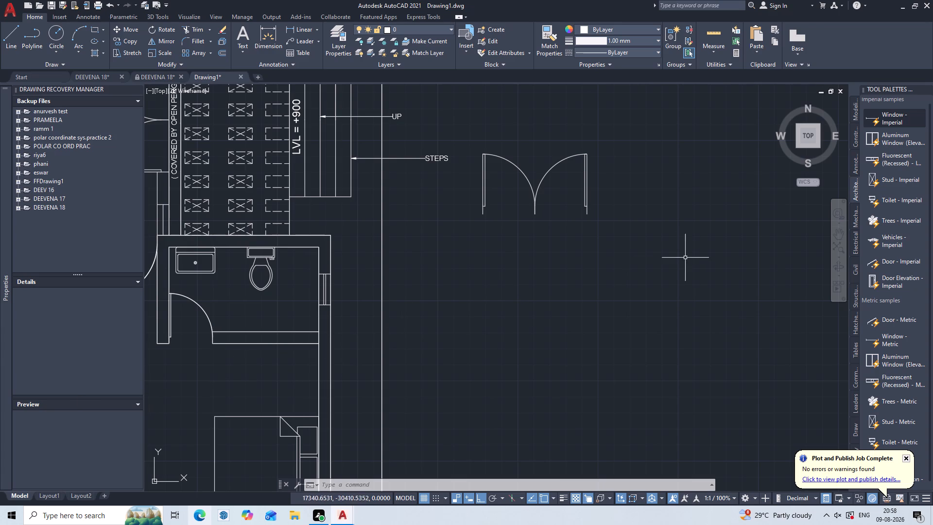
Copy the rotated double door from its leaves' meeting end to the midpoint between the ends of the central room partition's upper line, using M2P.
{"action": "scroll", "coordinate": [648, 264], "scroll_direction": "down", "scroll_amount": 1}
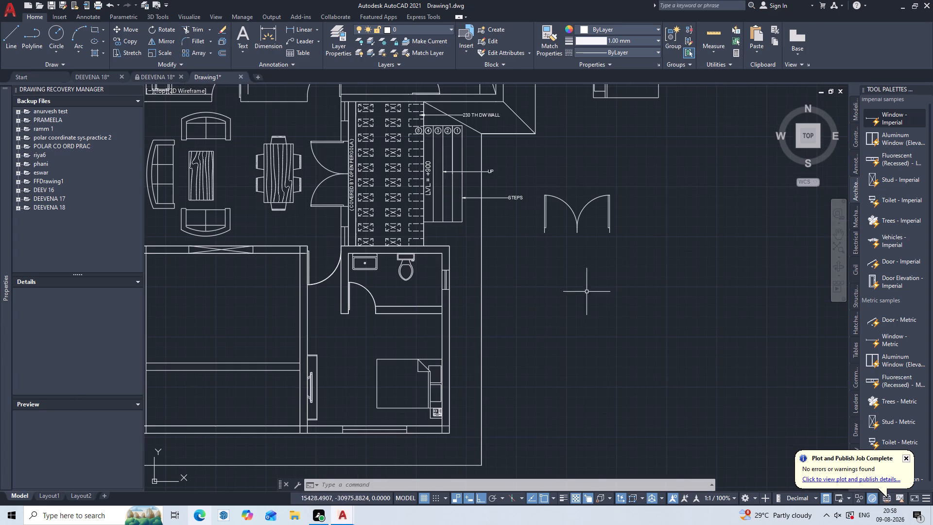
{"action": "middle_click_drag", "start_coordinate": [548, 310], "coordinate": [608, 277]}
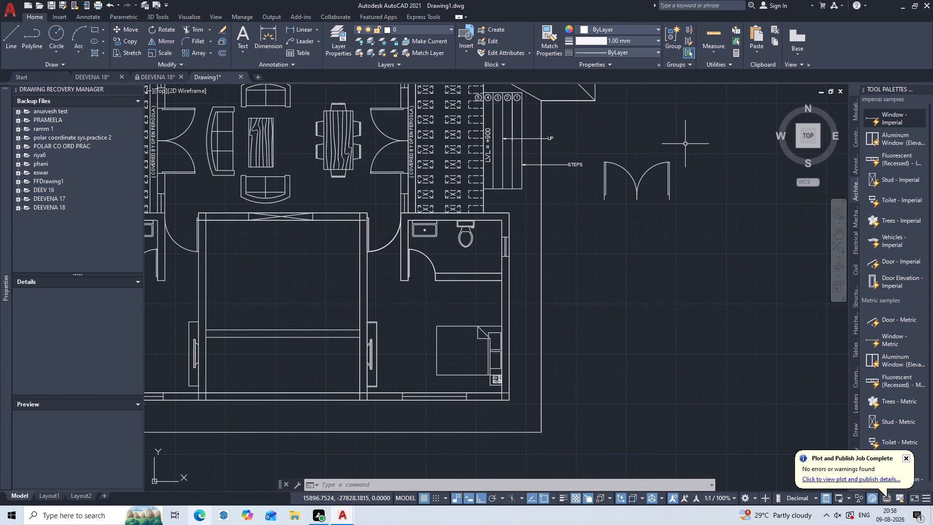
{"action": "left_click", "coordinate": [684, 144]}
{"action": "double_click", "coordinate": [588, 236]}
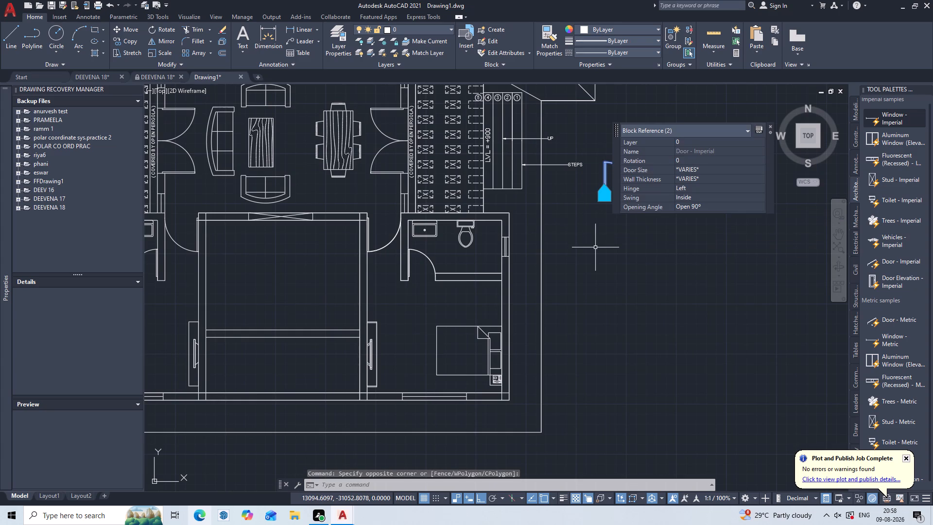
{"action": "type", "text": "COP"}
{"action": "key", "text": "Return"}
{"action": "scroll", "coordinate": [640, 210], "scroll_direction": "up", "scroll_amount": 3}
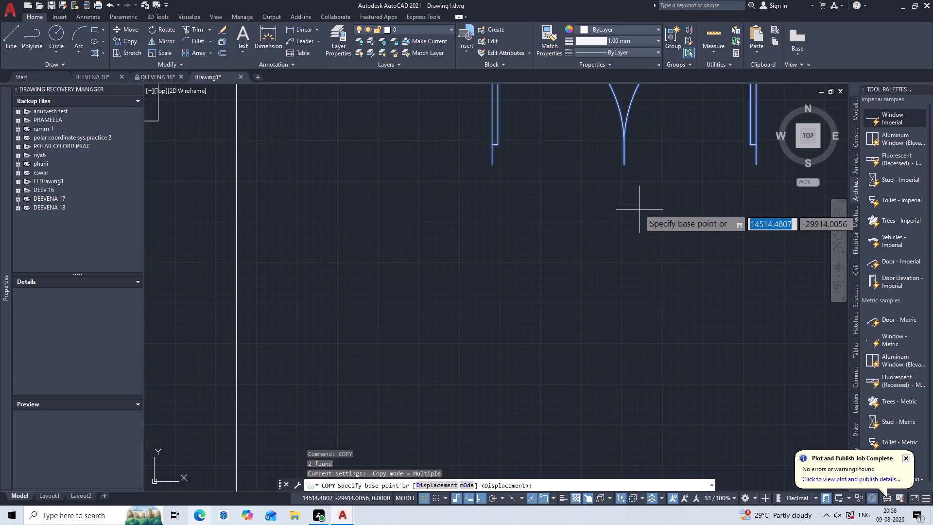
{"action": "left_click", "coordinate": [622, 166]}
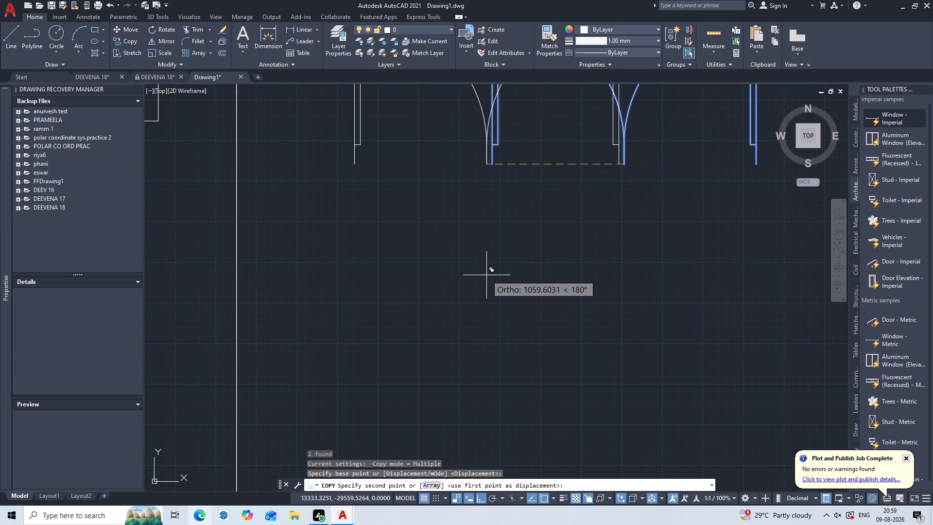
{"action": "key", "text": "F8"}
{"action": "scroll", "coordinate": [487, 282], "scroll_direction": "down", "scroll_amount": 2}
{"action": "middle_click_drag", "start_coordinate": [487, 283], "coordinate": [655, 258]}
{"action": "middle_click_drag", "start_coordinate": [236, 337], "coordinate": [468, 290]}
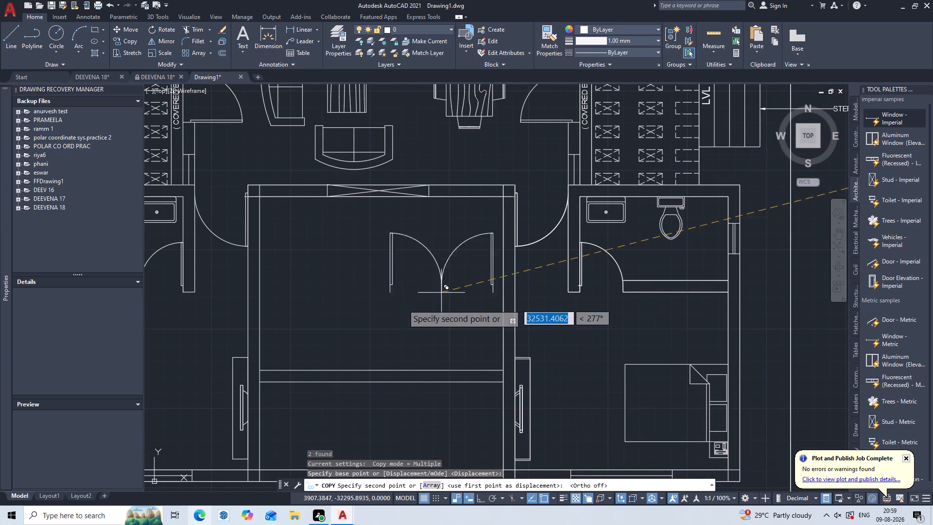
{"action": "type", "text": "M2"}
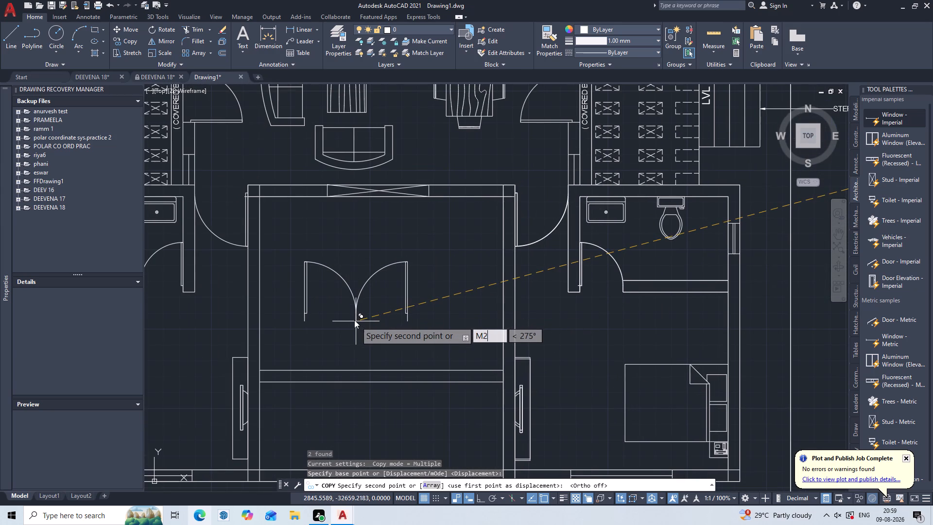
{"action": "key", "text": "p"}
{"action": "key", "text": "Return"}
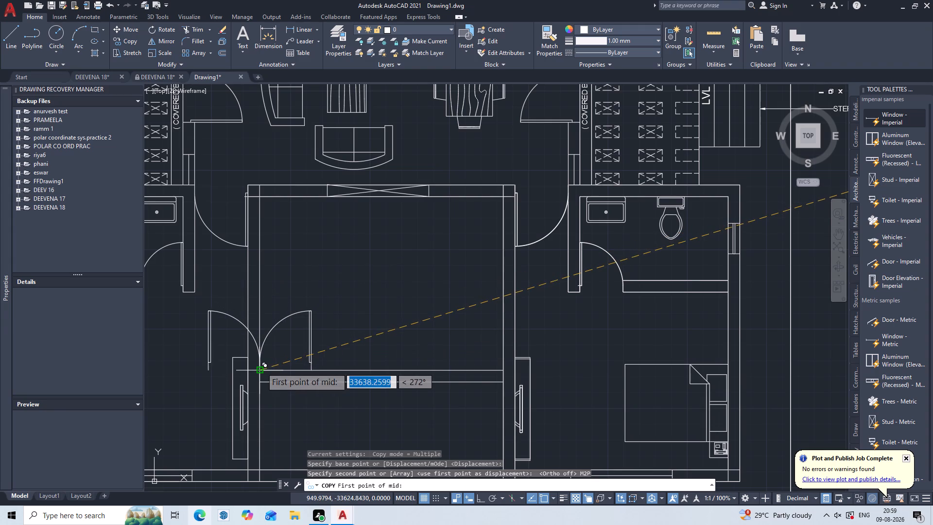
{"action": "triple_click", "coordinate": [261, 367]}
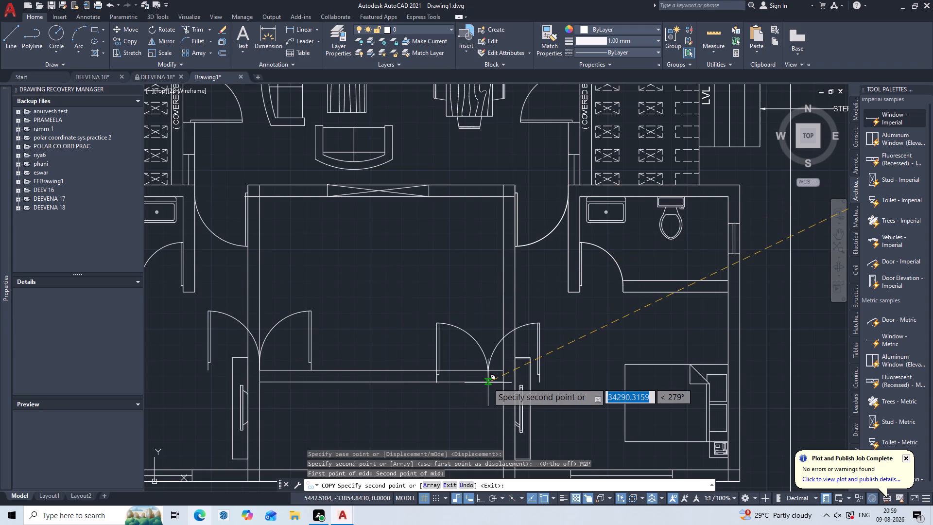
{"action": "key", "text": "ctrl+z"}
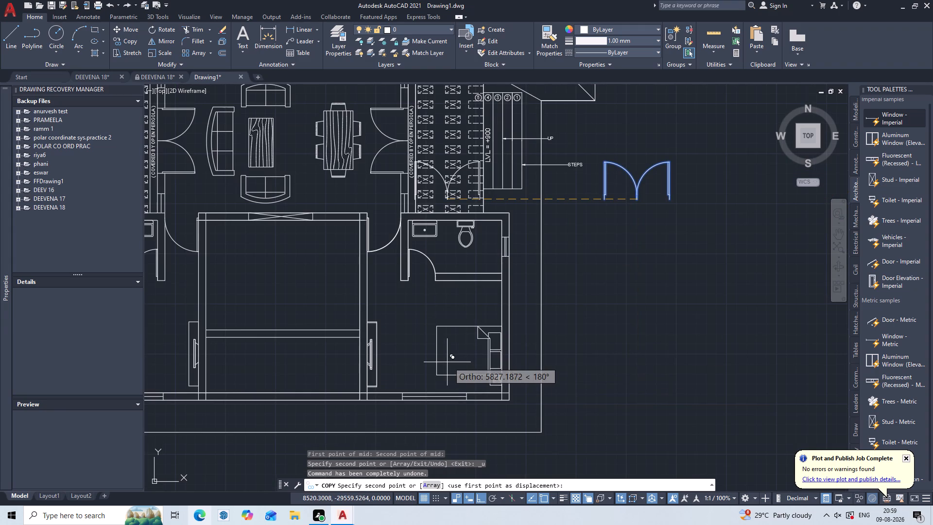
{"action": "key", "text": "F8"}
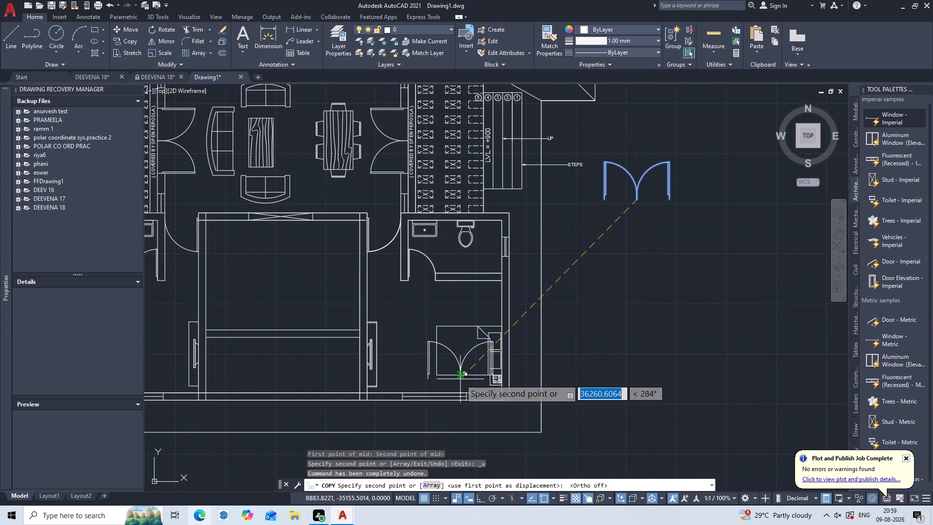
{"action": "middle_click_drag", "start_coordinate": [301, 311], "coordinate": [518, 263]}
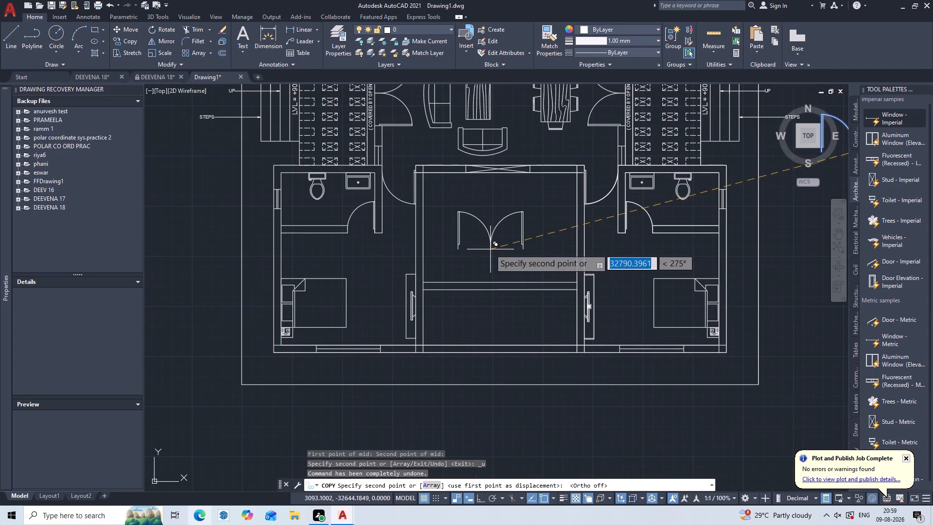
{"action": "type", "text": "M2"}
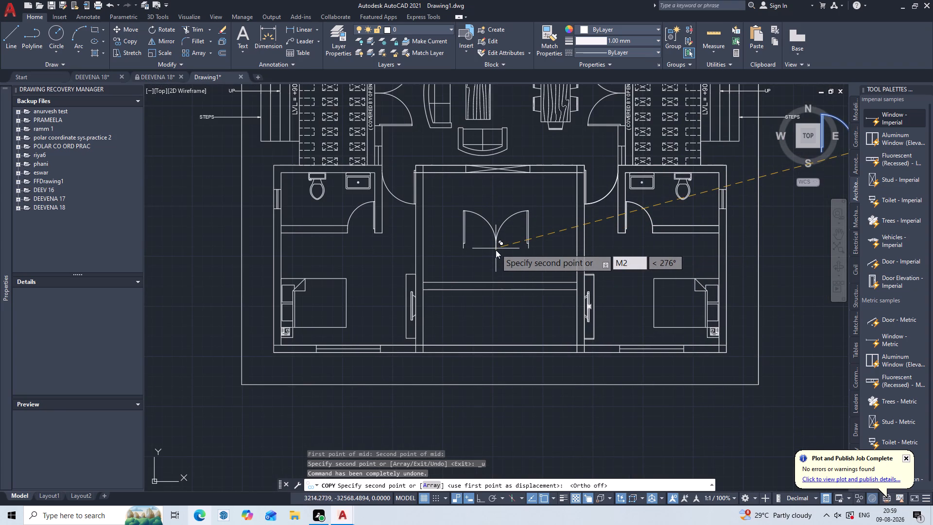
{"action": "key", "text": "p"}
{"action": "key", "text": "Return"}
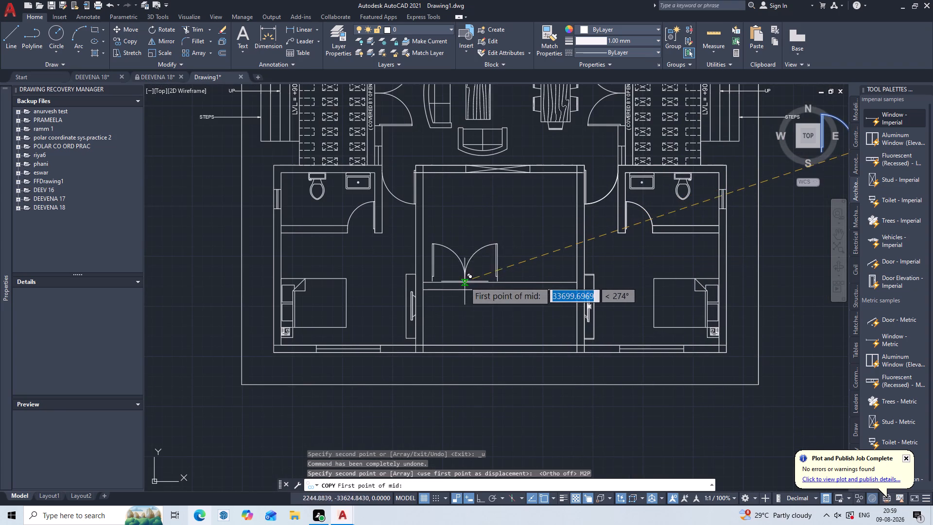
{"action": "left_click", "coordinate": [423, 282]}
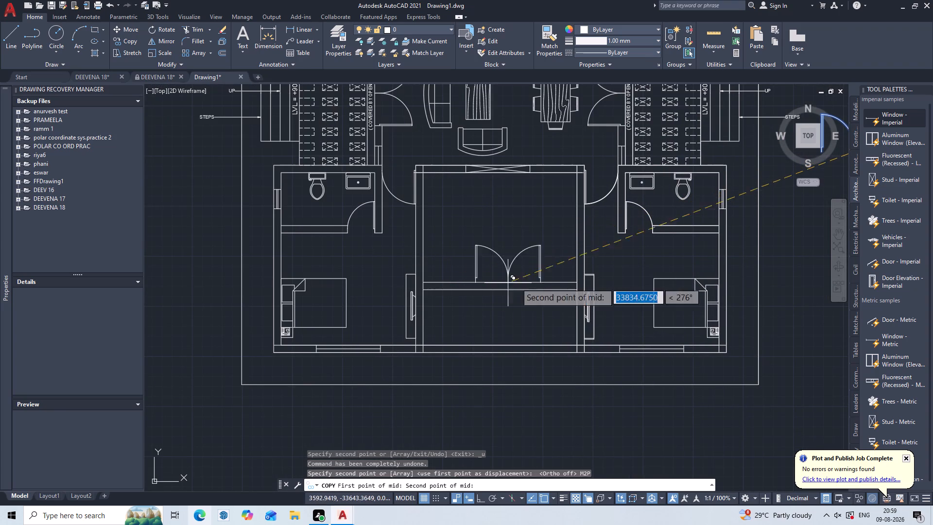
{"action": "left_click", "coordinate": [577, 281]}
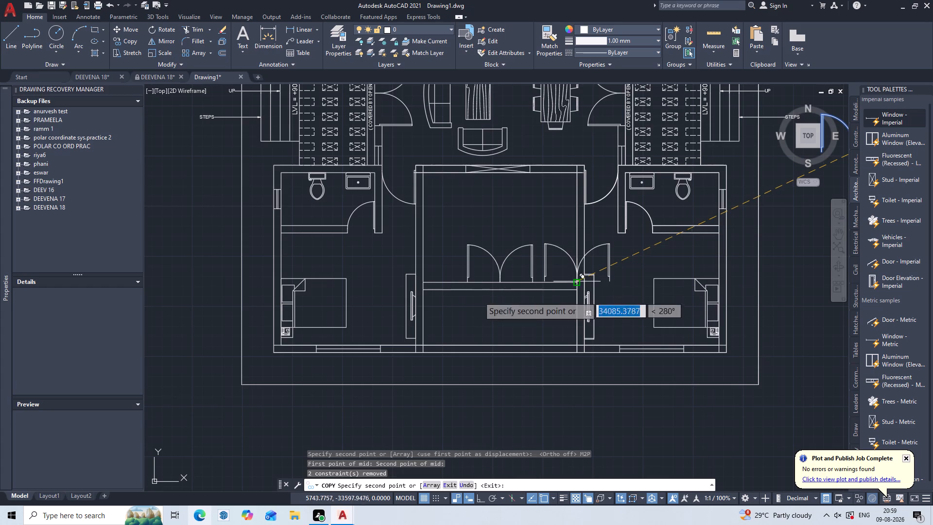
{"action": "key", "text": "Escape"}
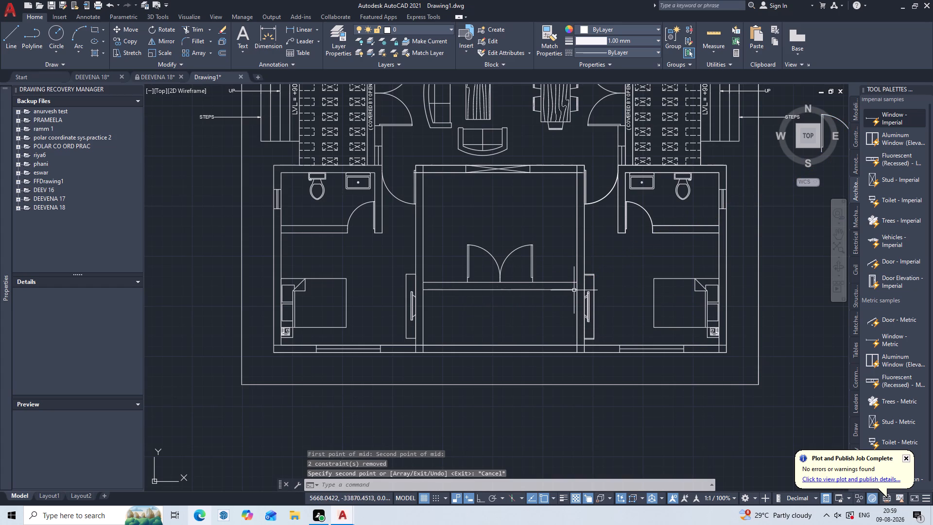
Move the central room's double door from the partition's upper line straight down to its lower line, using the leaves' meeting end as base point.
{"action": "scroll", "coordinate": [504, 277], "scroll_direction": "up", "scroll_amount": 2}
{"action": "middle_click_drag", "start_coordinate": [504, 277], "coordinate": [503, 239]}
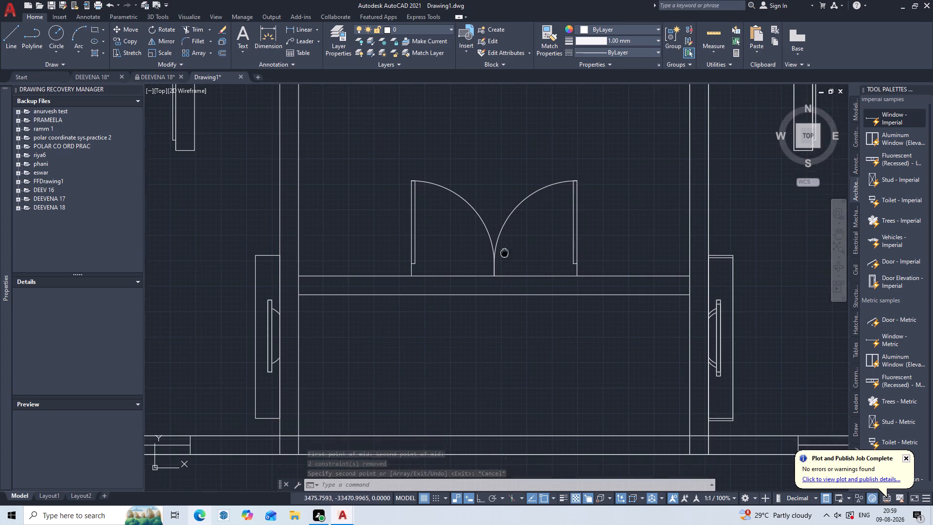
{"action": "middle_click_drag", "start_coordinate": [503, 239], "coordinate": [503, 239]}
{"action": "key", "text": "m"}
{"action": "key", "text": "Return"}
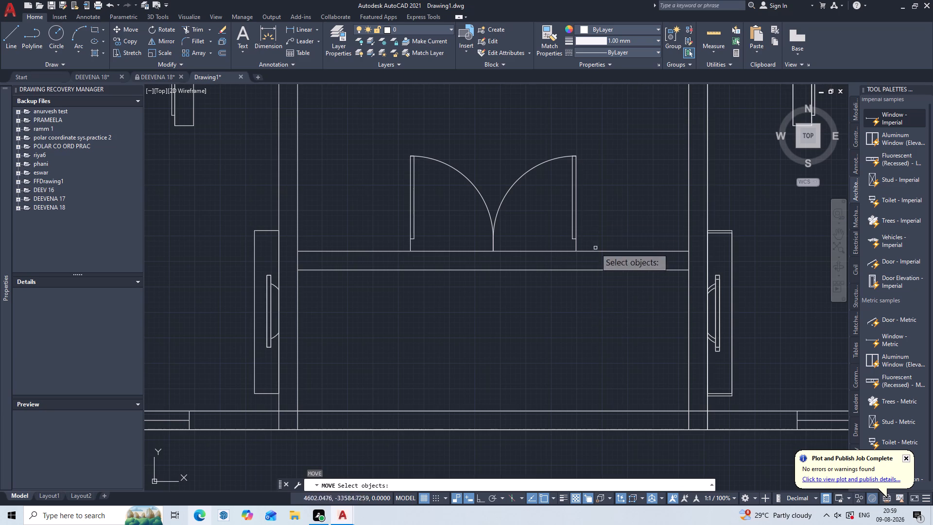
{"action": "left_click", "coordinate": [591, 133]}
{"action": "left_click", "coordinate": [383, 213]}
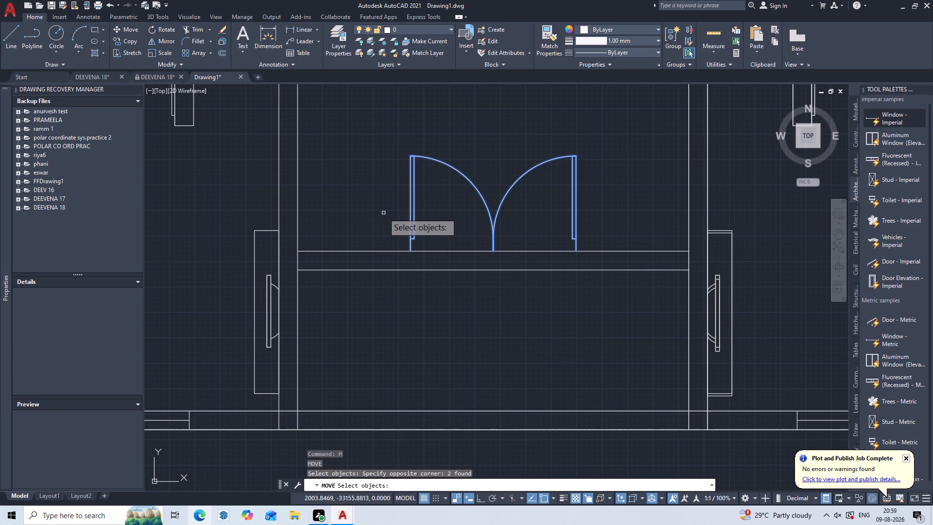
{"action": "key", "text": "Return"}
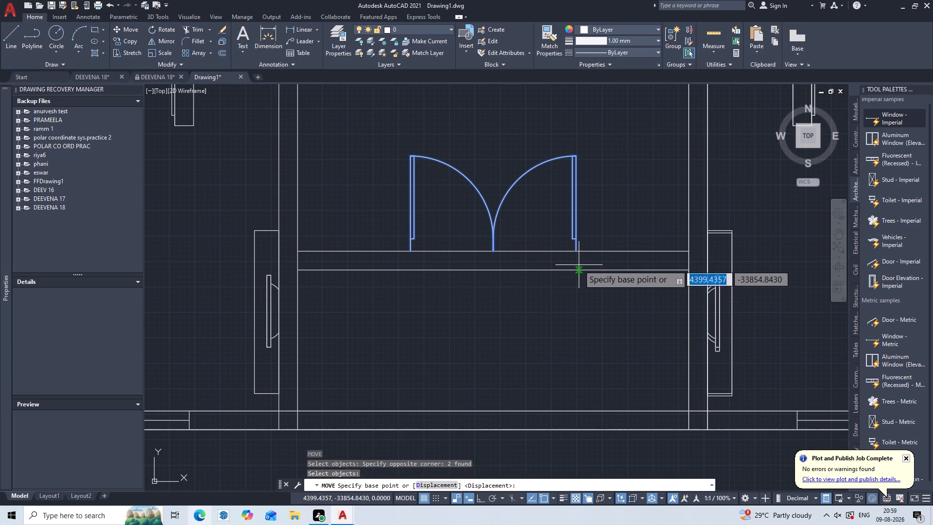
{"action": "scroll", "coordinate": [493, 257], "scroll_direction": "up", "scroll_amount": 2}
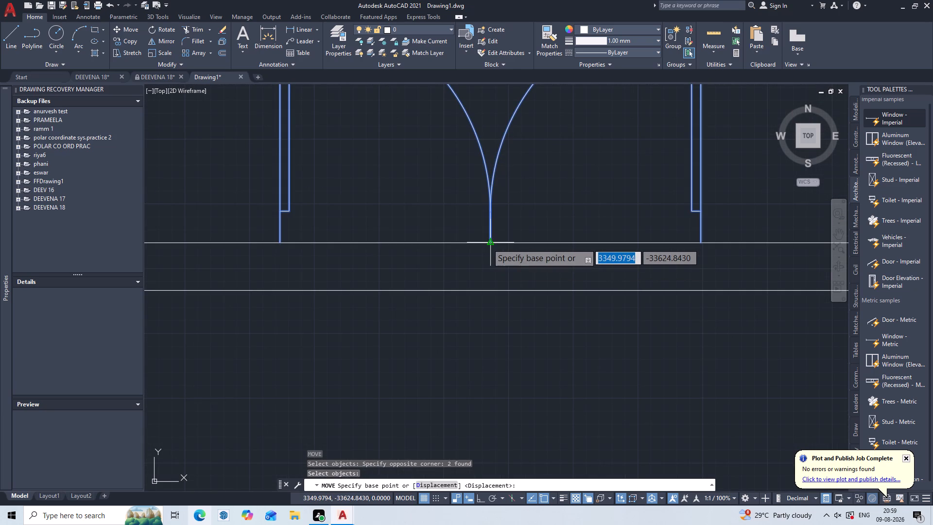
{"action": "double_click", "coordinate": [492, 245]}
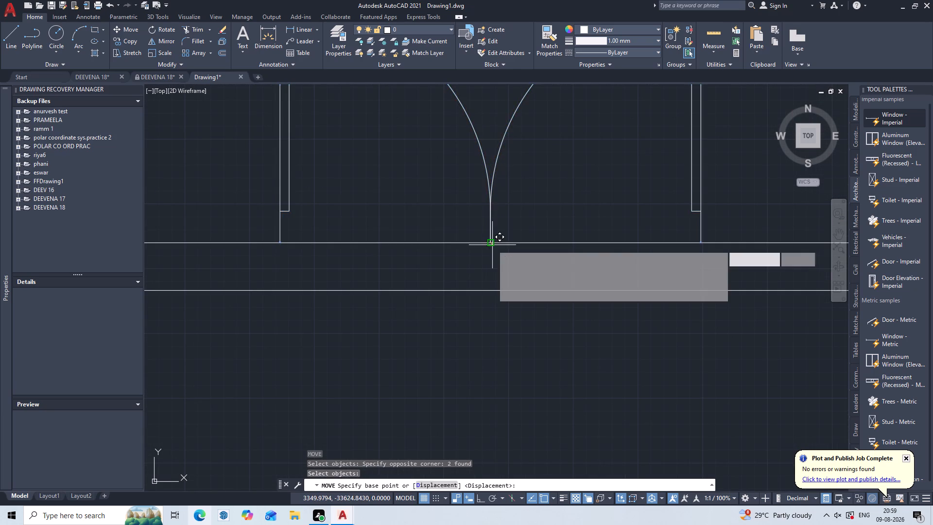
{"action": "left_click", "coordinate": [489, 293]}
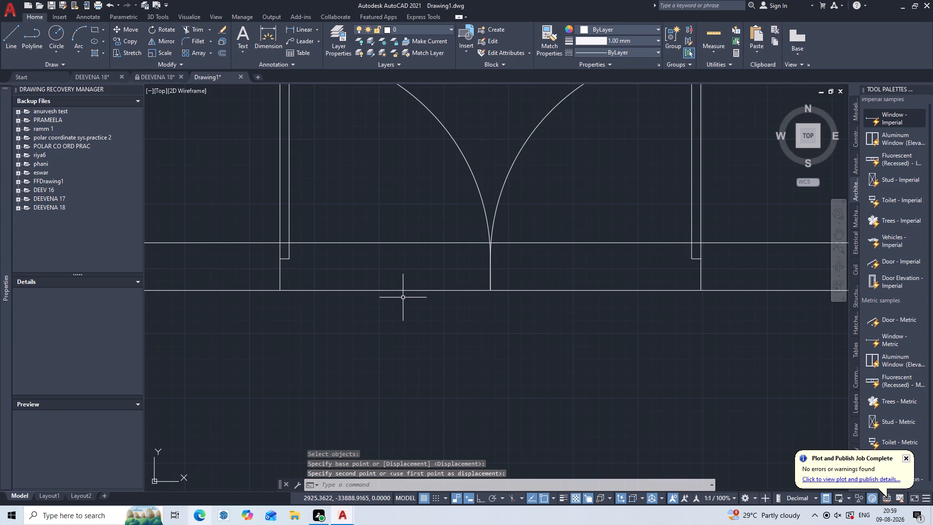
{"action": "key", "text": "Escape"}
{"action": "key", "text": "Escape"}
{"action": "key", "text": "Escape"}
{"action": "key", "text": "Escape"}
{"action": "key", "text": "Escape"}
{"action": "key", "text": "Escape"}
{"action": "key", "text": "Escape"}
{"action": "key", "text": "Escape"}
{"action": "key", "text": "Escape"}
{"action": "key", "text": "Escape"}
{"action": "key", "text": "Escape"}
{"action": "key", "text": "Escape"}
{"action": "key", "text": "Escape"}
{"action": "key", "text": "Escape"}
{"action": "key", "text": "Escape"}
{"action": "key", "text": "Escape"}
{"action": "key", "text": "Escape"}
{"action": "key", "text": "Escape"}
{"action": "key", "text": "Escape"}
{"action": "key", "text": "Escape"}
Trim both partition lines across the double door opening, on both sides of the leaves' meeting line.
{"action": "scroll", "coordinate": [483, 311], "scroll_direction": "down", "scroll_amount": 2}
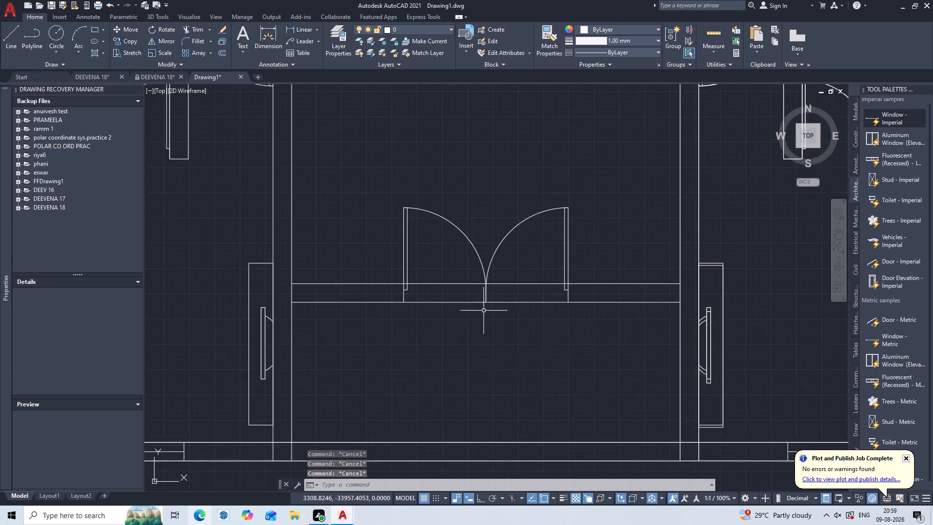
{"action": "scroll", "coordinate": [484, 311], "scroll_direction": "down", "scroll_amount": 1}
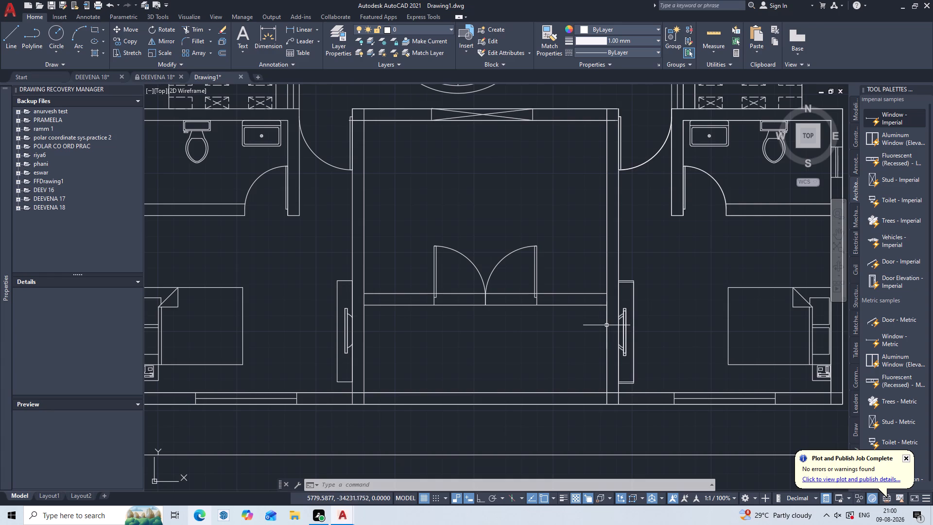
{"action": "scroll", "coordinate": [476, 317], "scroll_direction": "up", "scroll_amount": 2}
{"action": "key", "text": "t"}
{"action": "key", "text": "r"}
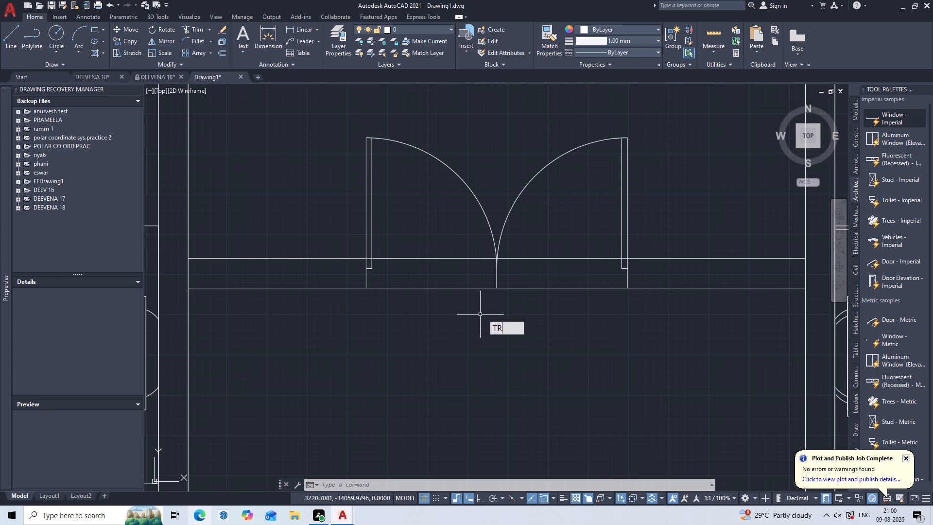
{"action": "key", "text": "Return"}
{"action": "left_click", "coordinate": [444, 260]}
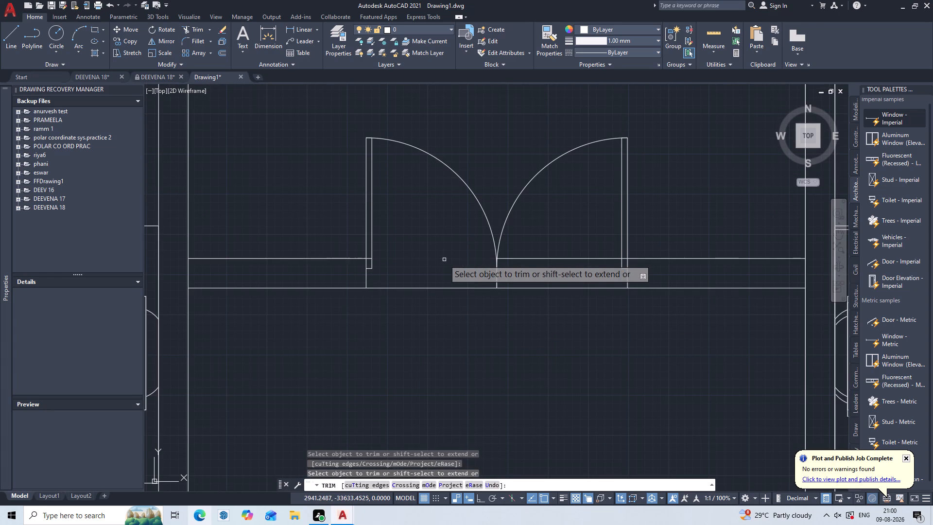
{"action": "left_click", "coordinate": [442, 289]}
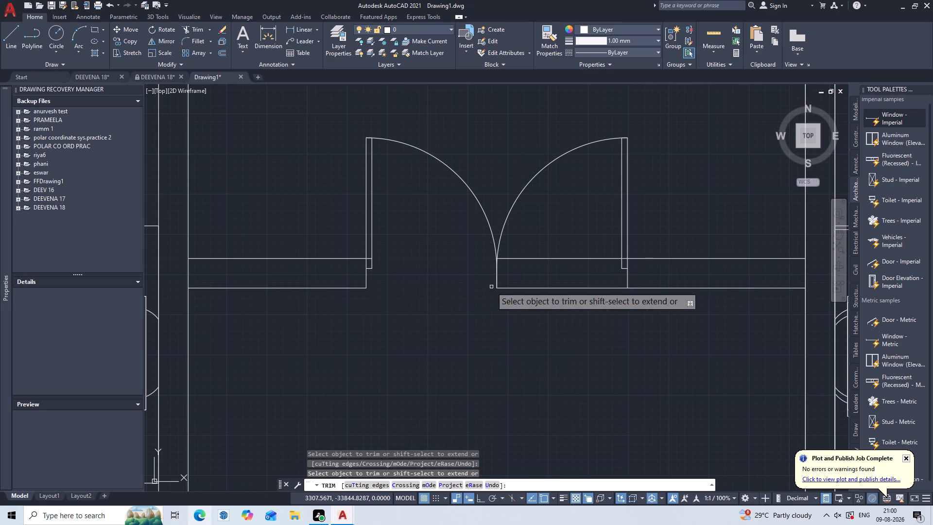
{"action": "left_click", "coordinate": [551, 259]}
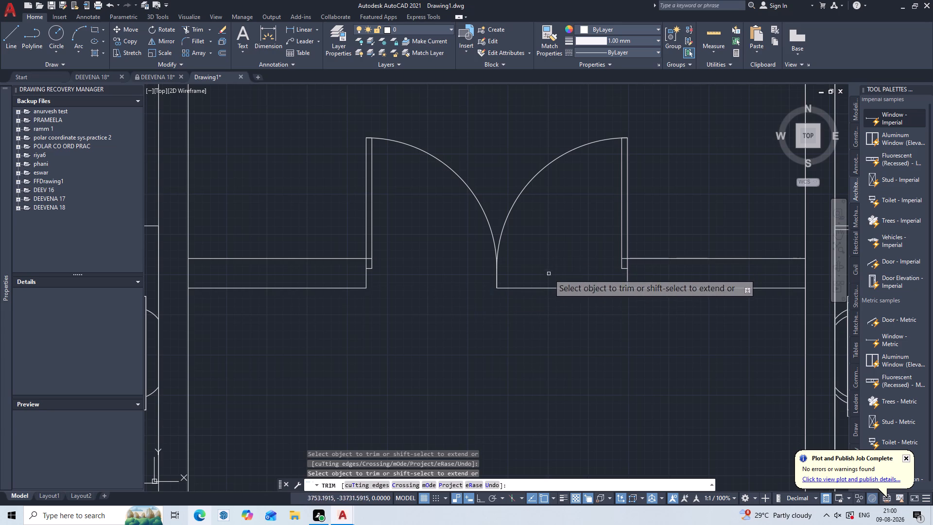
{"action": "left_click", "coordinate": [551, 289]}
Trim the short ends of the partition's upper line that cross the west and east door leaves.
{"action": "scroll", "coordinate": [374, 280], "scroll_direction": "up", "scroll_amount": 3}
{"action": "middle_click_drag", "start_coordinate": [363, 249], "coordinate": [384, 338]}
{"action": "scroll", "coordinate": [384, 277], "scroll_direction": "up", "scroll_amount": 2}
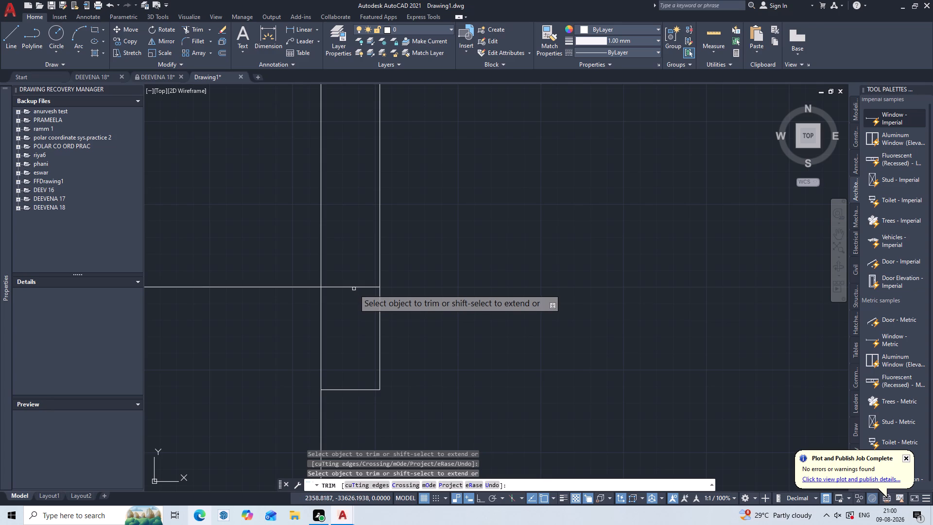
{"action": "left_click", "coordinate": [356, 288]}
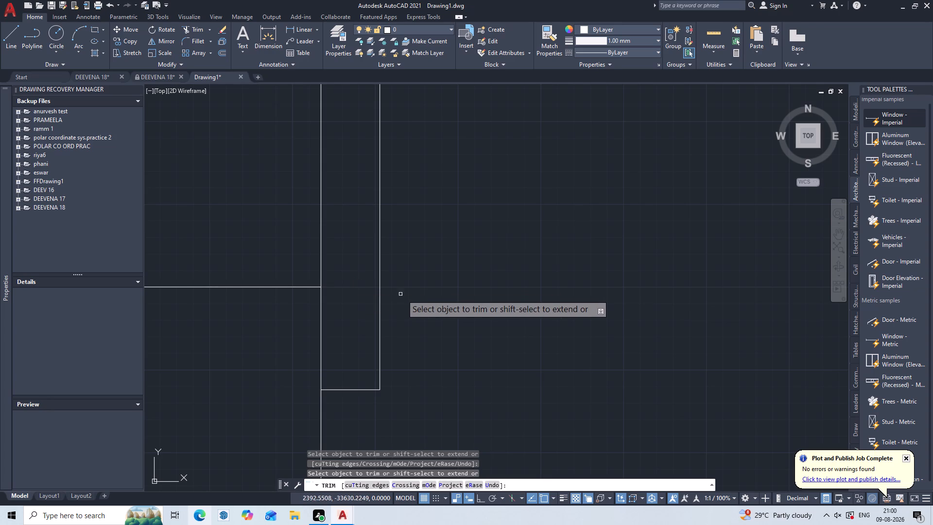
{"action": "scroll", "coordinate": [428, 291], "scroll_direction": "down", "scroll_amount": 5}
{"action": "middle_click_drag", "start_coordinate": [475, 303], "coordinate": [343, 288]}
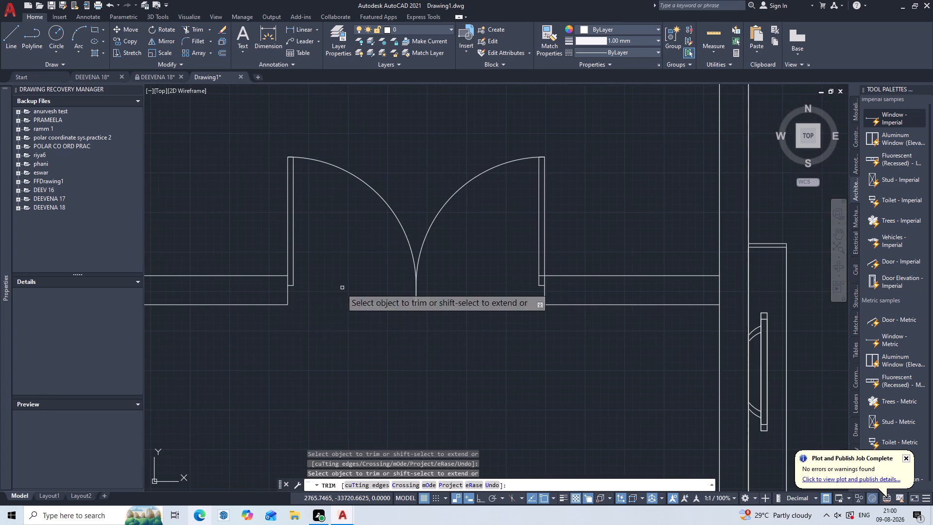
{"action": "middle_click_drag", "start_coordinate": [489, 316], "coordinate": [448, 345]}
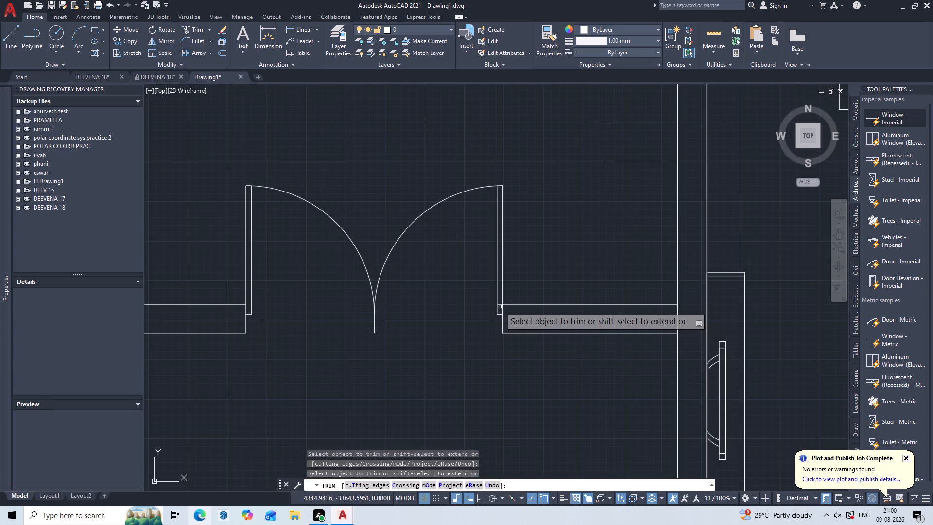
{"action": "scroll", "coordinate": [501, 305], "scroll_direction": "up", "scroll_amount": 5}
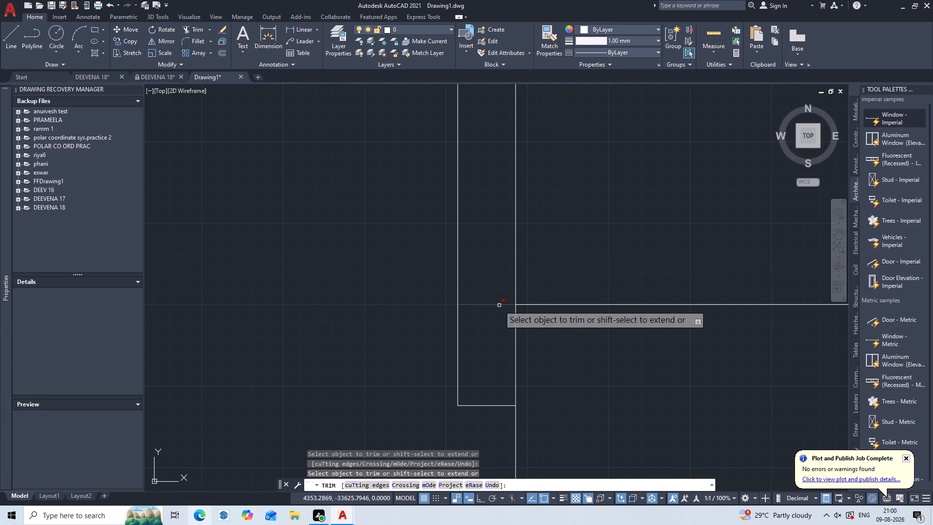
{"action": "left_click", "coordinate": [499, 305]}
{"action": "key", "text": "Escape"}
{"action": "key", "text": "Escape"}
{"action": "key", "text": "Escape"}
{"action": "key", "text": "Escape"}
{"action": "key", "text": "Escape"}
{"action": "key", "text": "Escape"}
{"action": "key", "text": "Escape"}
{"action": "key", "text": "Escape"}
{"action": "key", "text": "Escape"}
{"action": "key", "text": "Escape"}
{"action": "key", "text": "Escape"}
{"action": "key", "text": "Escape"}
{"action": "key", "text": "Escape"}
{"action": "key", "text": "Escape"}
{"action": "key", "text": "Escape"}
{"action": "key", "text": "Escape"}
{"action": "key", "text": "Escape"}
{"action": "key", "text": "Escape"}
{"action": "key", "text": "Escape"}
{"action": "key", "text": "Escape"}
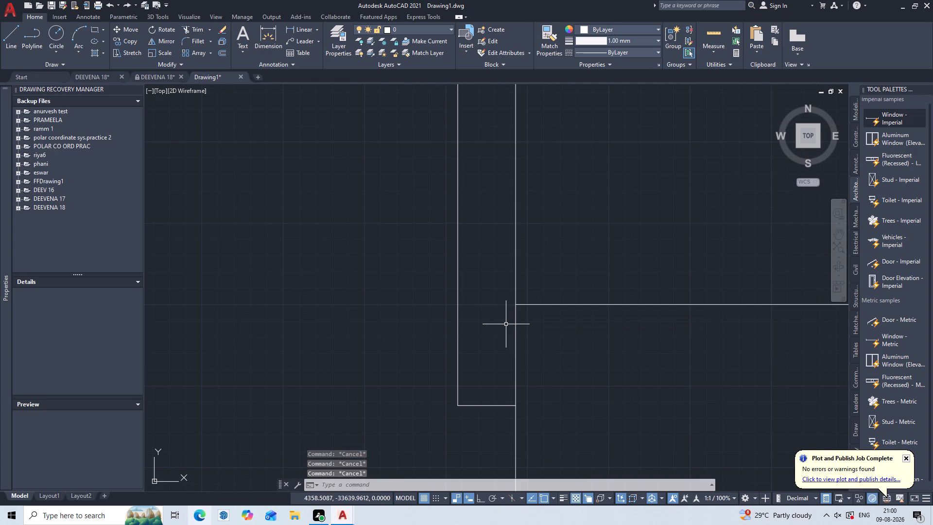
With Ortho on, draw a line 230 west along the partition's lower line from the door's west jamb, continuing up to the upper line.
{"action": "scroll", "coordinate": [505, 324], "scroll_direction": "down", "scroll_amount": 3}
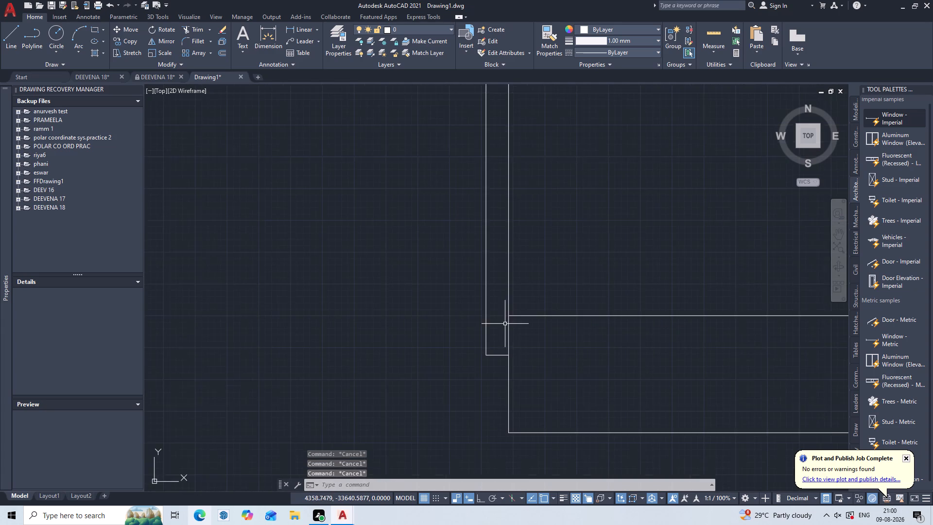
{"action": "scroll", "coordinate": [505, 324], "scroll_direction": "down", "scroll_amount": 5}
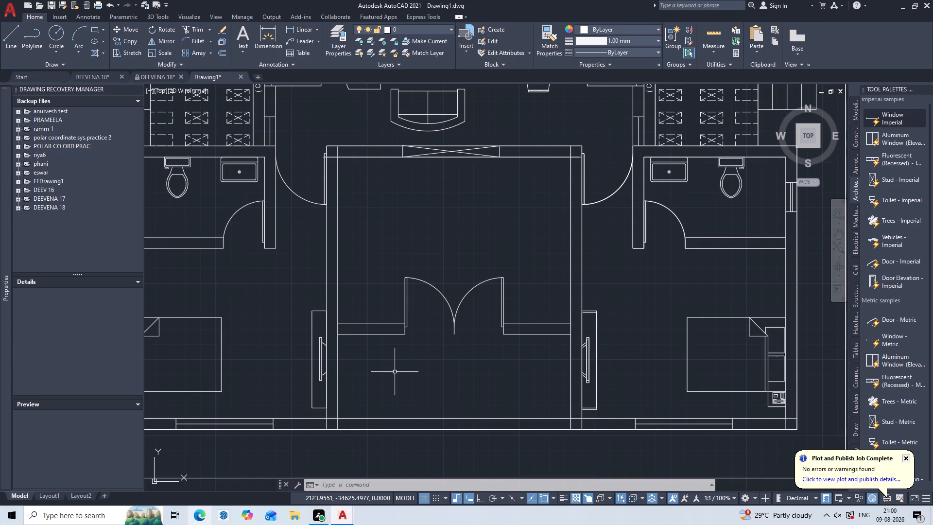
{"action": "scroll", "coordinate": [395, 332], "scroll_direction": "up", "scroll_amount": 4}
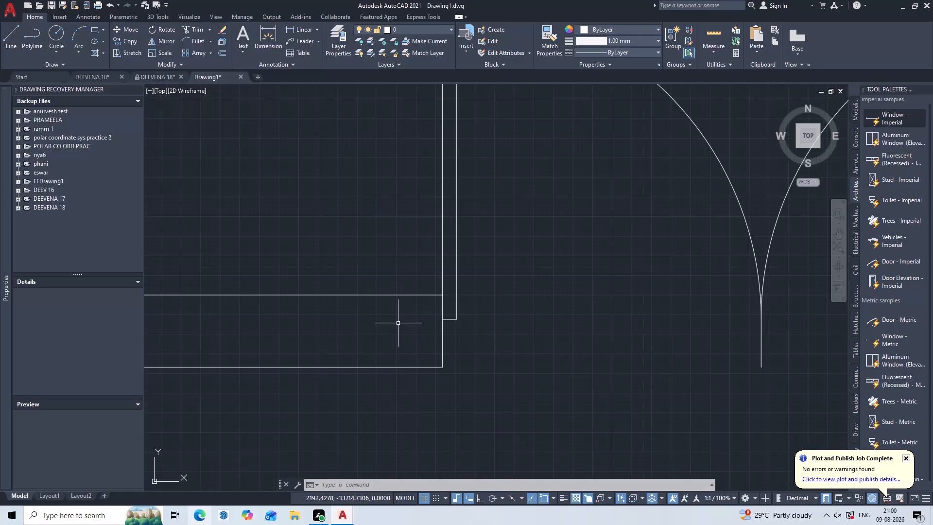
{"action": "key", "text": "l"}
{"action": "key", "text": "Return"}
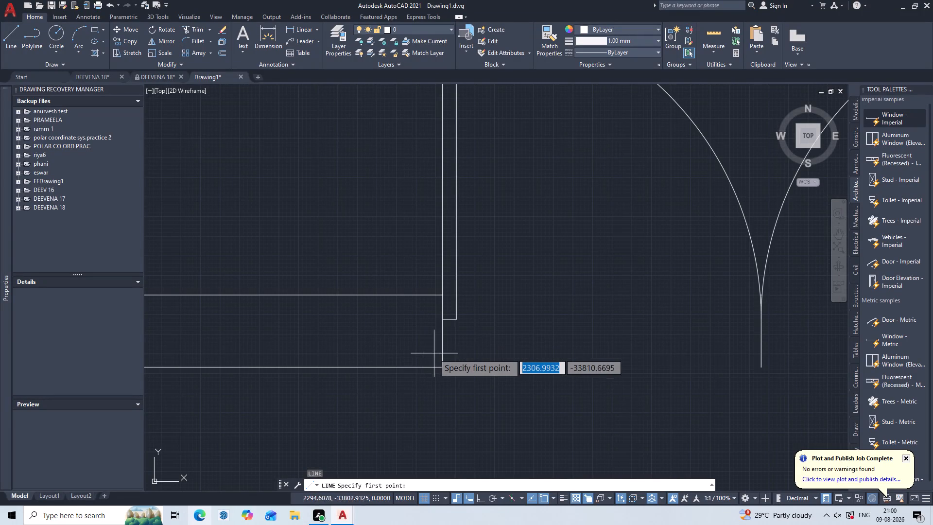
{"action": "left_click", "coordinate": [440, 368]}
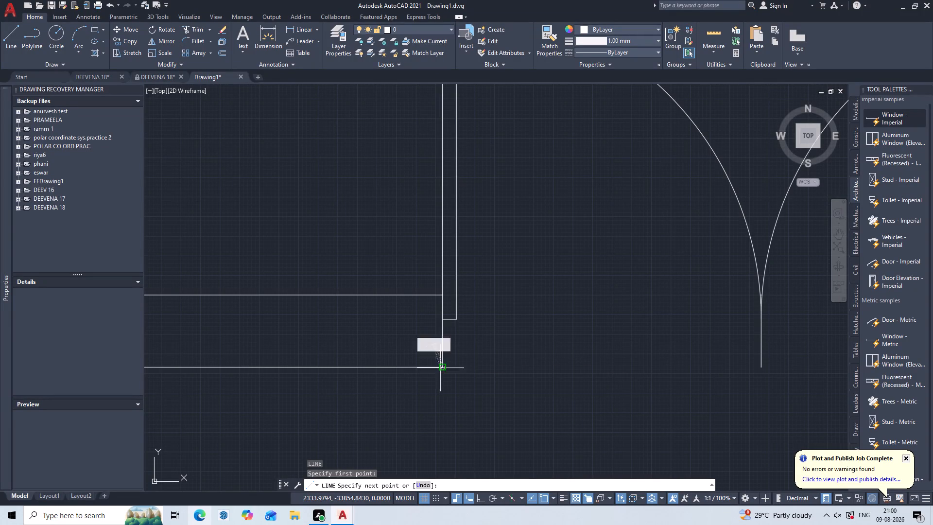
{"action": "type", "text": "23"}
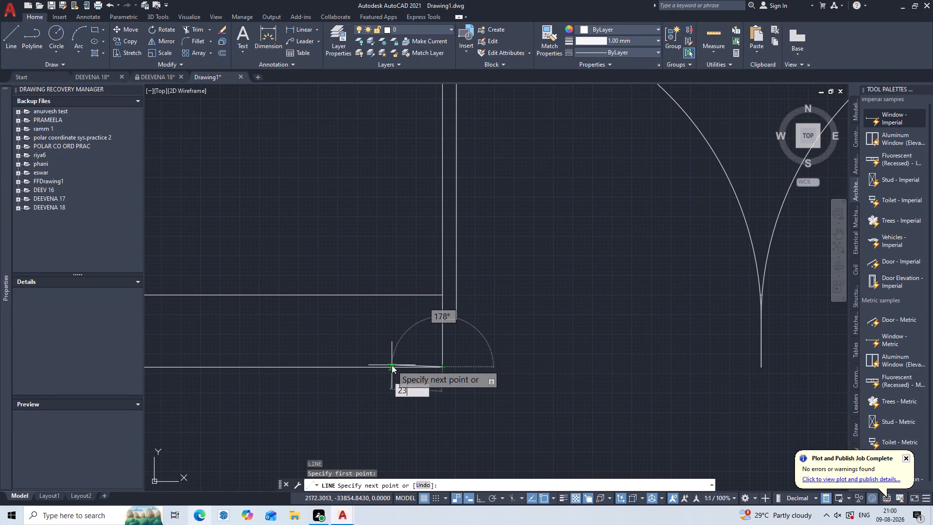
{"action": "key", "text": "0"}
{"action": "key", "text": "Return"}
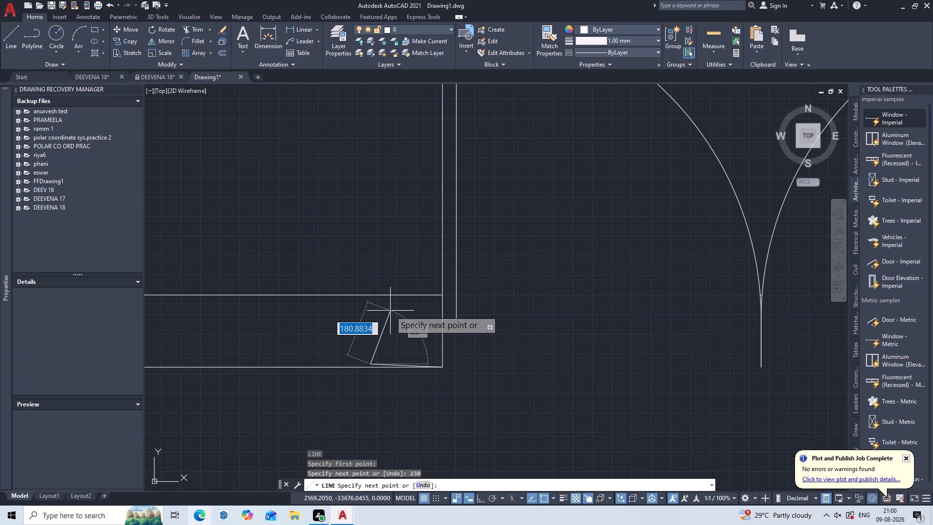
{"action": "key", "text": "ctrl+z"}
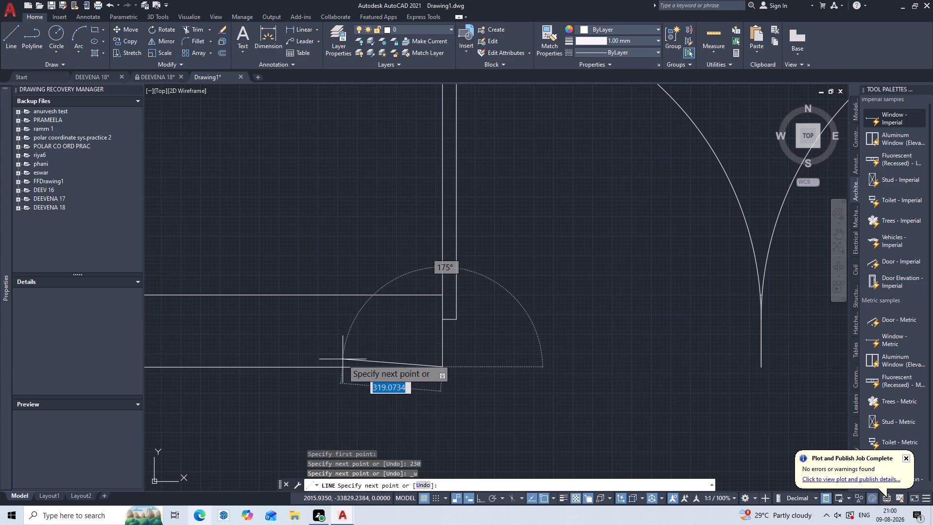
{"action": "key", "text": "F8"}
{"action": "key", "text": "2"}
{"action": "type", "text": "30"}
{"action": "key", "text": "Return"}
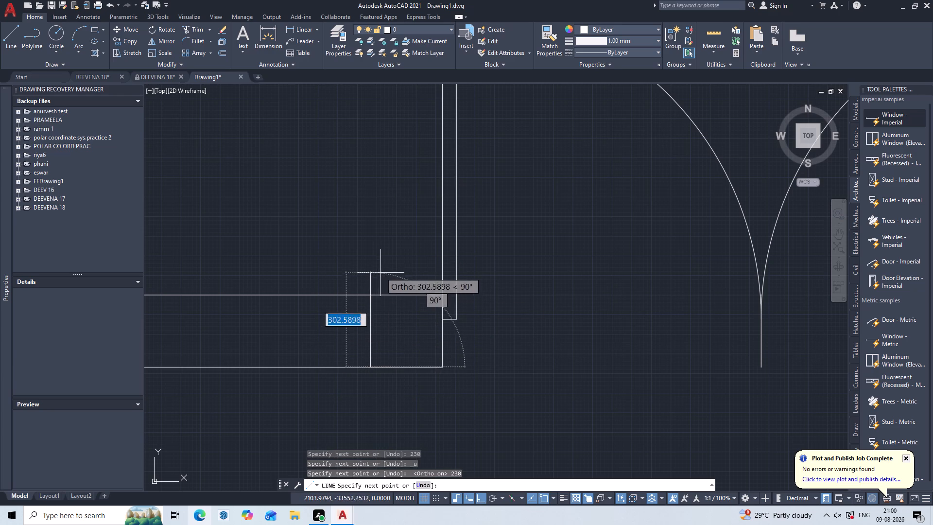
{"action": "double_click", "coordinate": [369, 297]}
{"action": "key", "text": "Escape"}
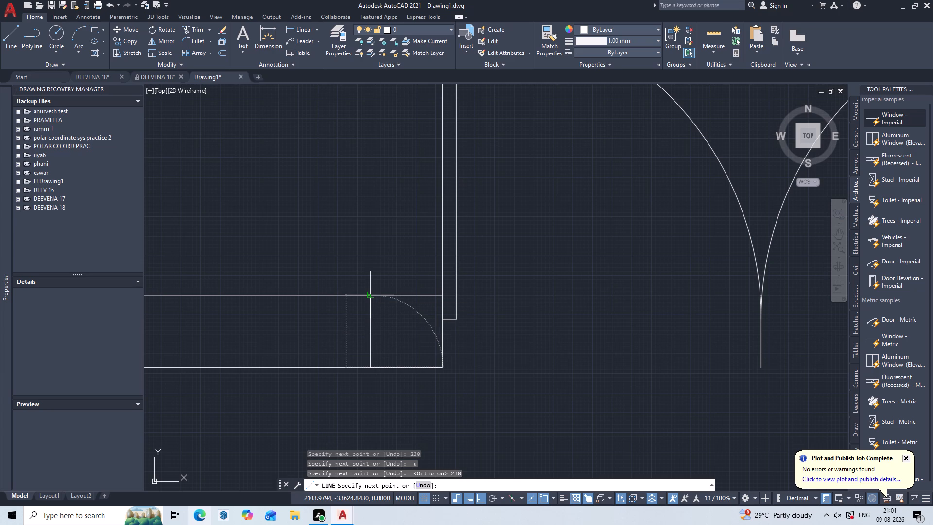
Draw a horizontal centre line from the midpoint of the new vertical line to the inner face of the central room's west wall.
{"action": "scroll", "coordinate": [524, 279], "scroll_direction": "down", "scroll_amount": 4}
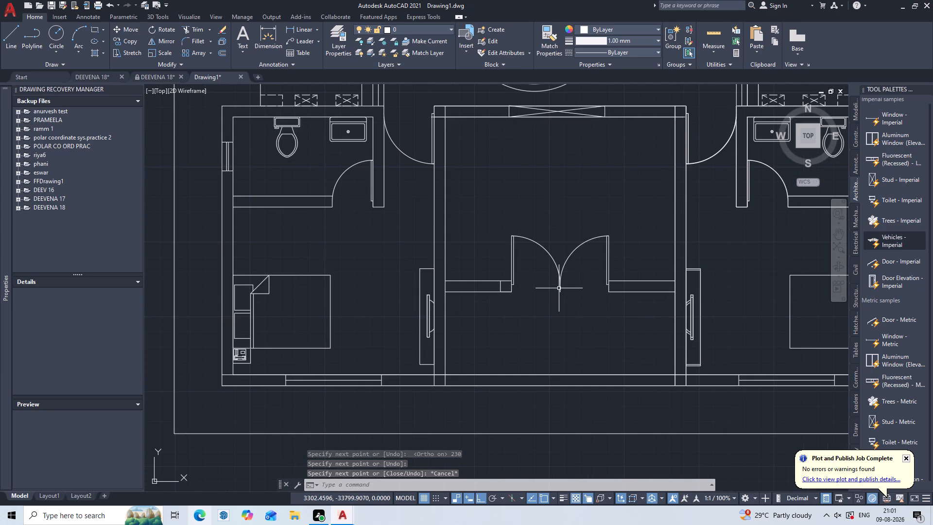
{"action": "scroll", "coordinate": [481, 296], "scroll_direction": "up", "scroll_amount": 1}
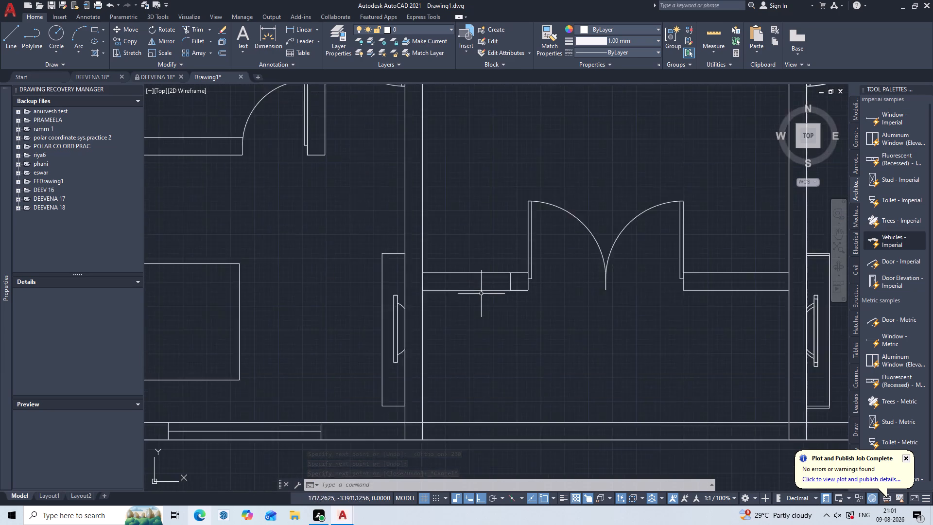
{"action": "scroll", "coordinate": [481, 294], "scroll_direction": "up", "scroll_amount": 2}
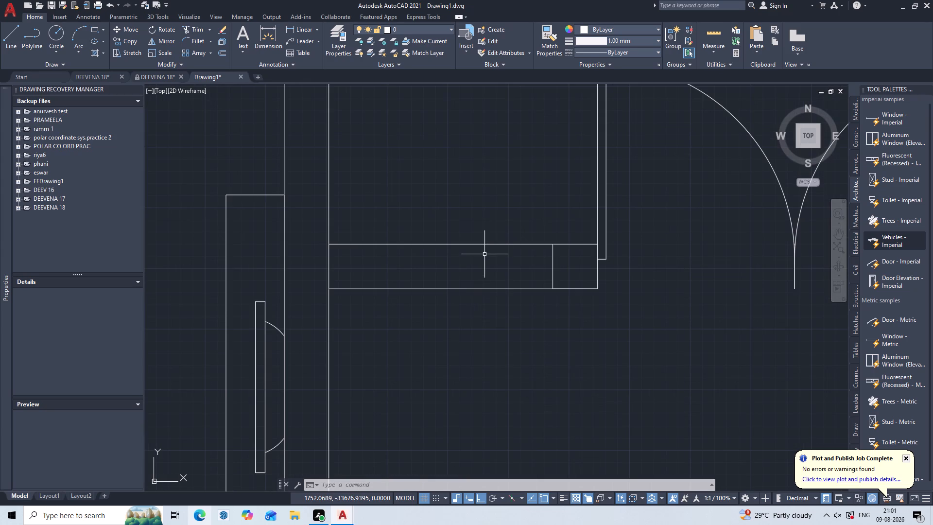
{"action": "key", "text": "l"}
{"action": "key", "text": "Return"}
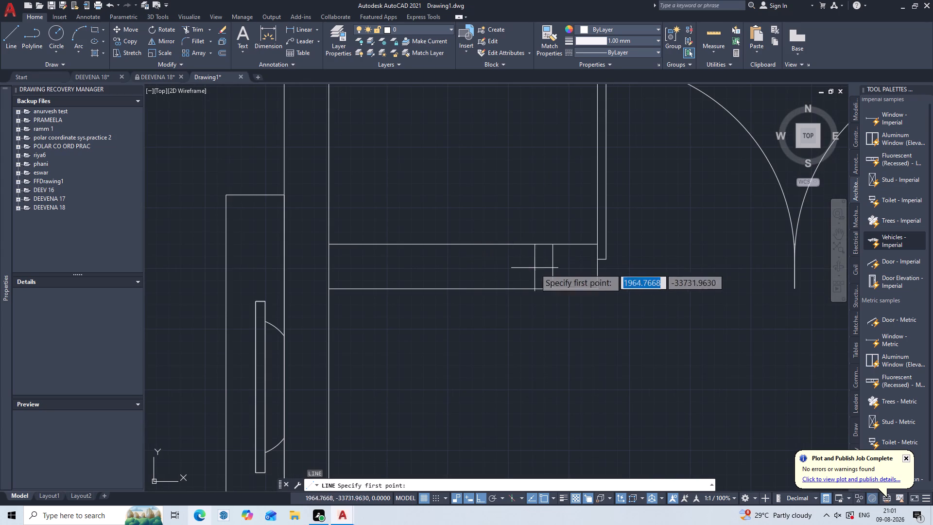
{"action": "double_click", "coordinate": [551, 264]}
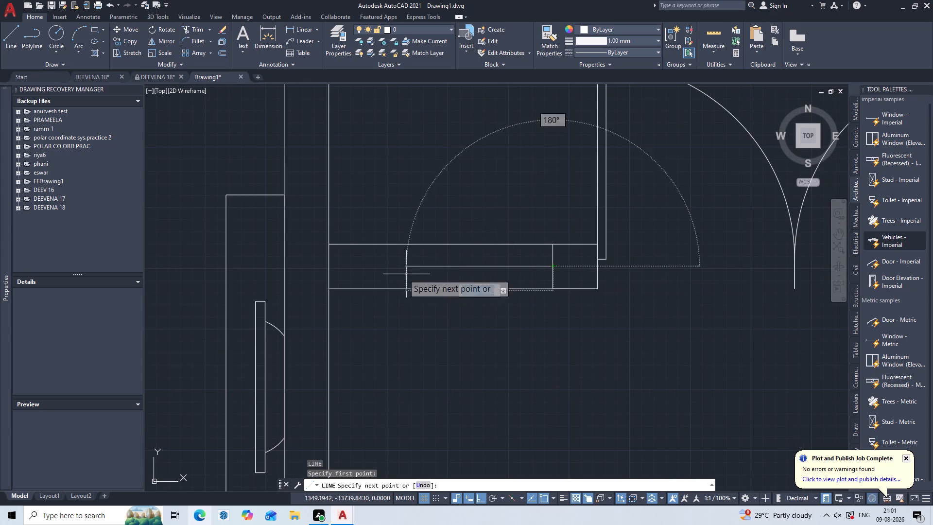
{"action": "left_click", "coordinate": [325, 269]}
{"action": "key", "text": "Escape"}
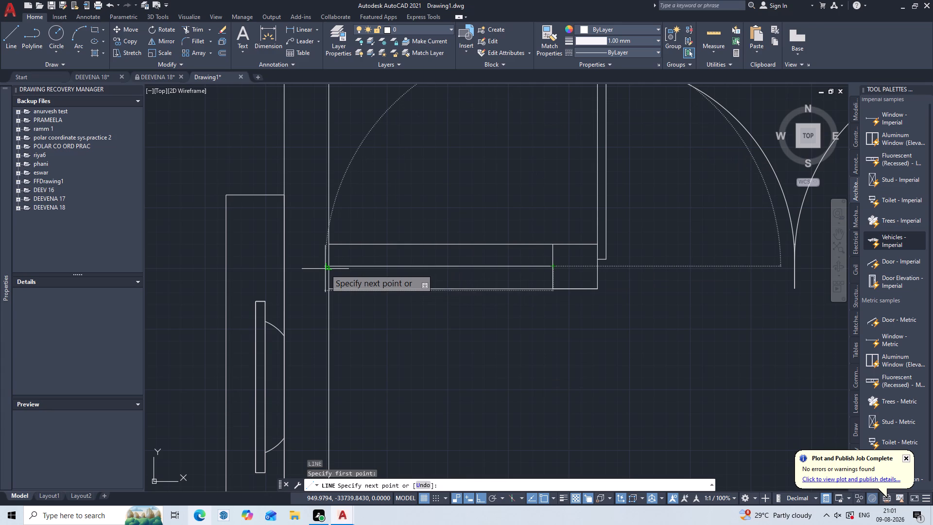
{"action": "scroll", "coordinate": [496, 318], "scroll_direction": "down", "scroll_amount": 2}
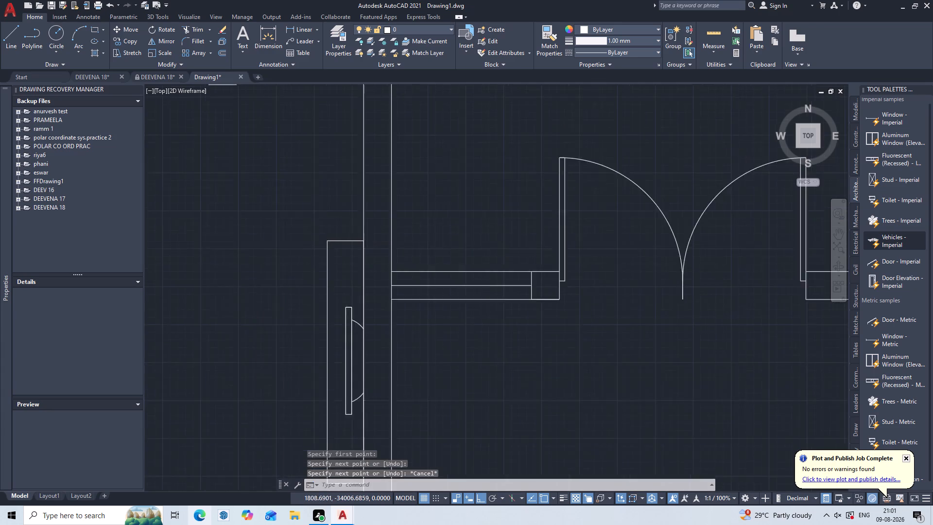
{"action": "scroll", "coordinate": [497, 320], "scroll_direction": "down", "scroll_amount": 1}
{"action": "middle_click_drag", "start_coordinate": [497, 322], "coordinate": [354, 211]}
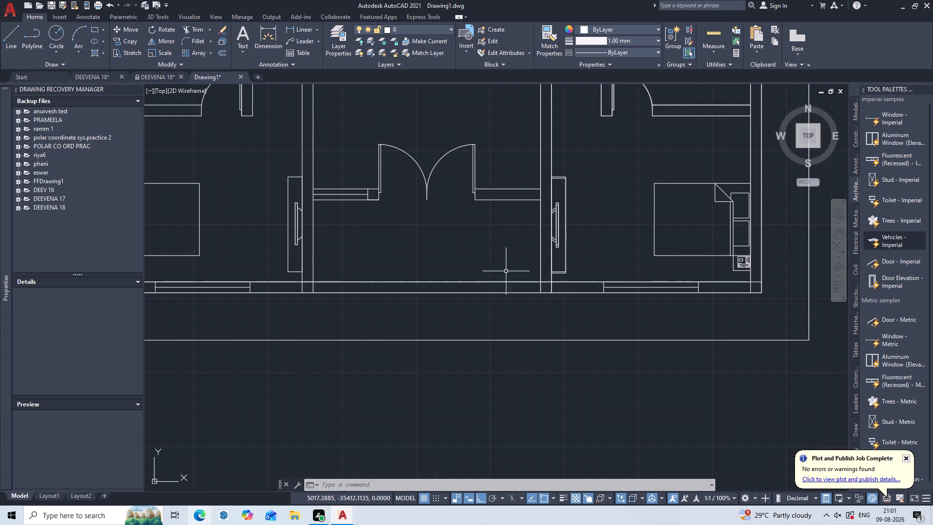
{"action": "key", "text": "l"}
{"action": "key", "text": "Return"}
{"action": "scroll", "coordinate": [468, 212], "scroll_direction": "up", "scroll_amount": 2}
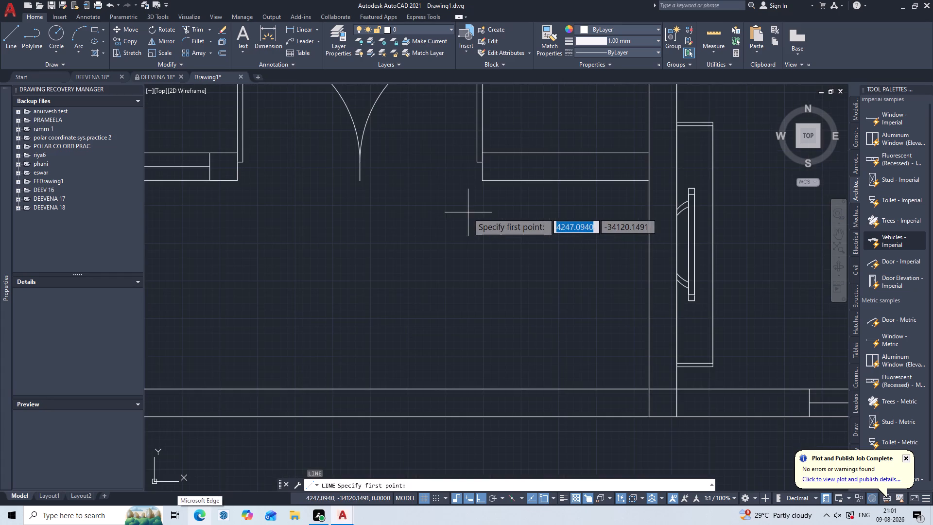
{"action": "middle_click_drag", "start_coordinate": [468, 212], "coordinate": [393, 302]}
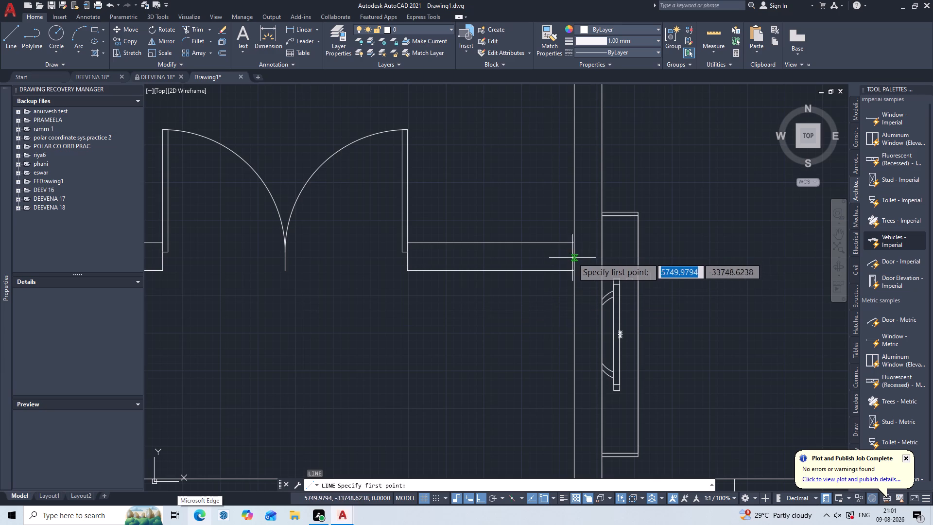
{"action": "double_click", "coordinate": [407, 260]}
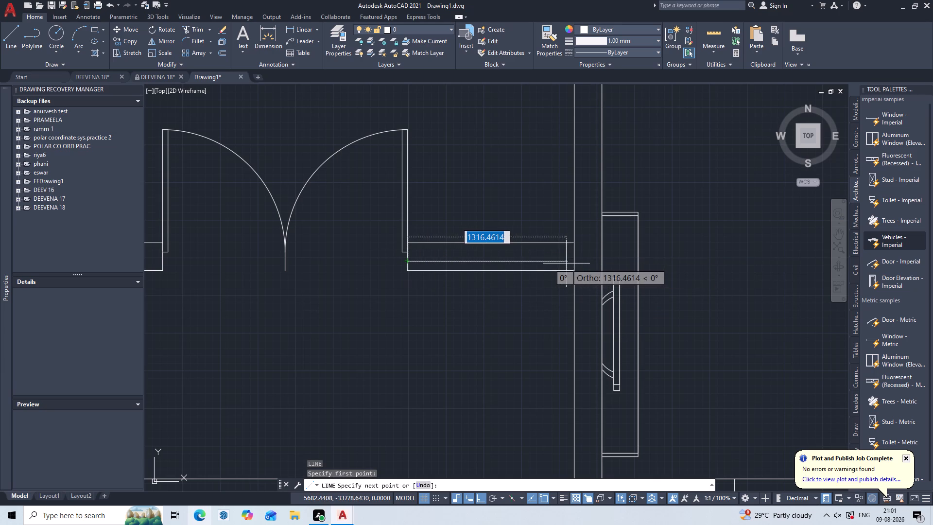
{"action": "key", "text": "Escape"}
Draw a line 230 east along the partition's lower line from the double door's east jamb, continuing up to the upper line.
{"action": "scroll", "coordinate": [415, 287], "scroll_direction": "down", "scroll_amount": 2}
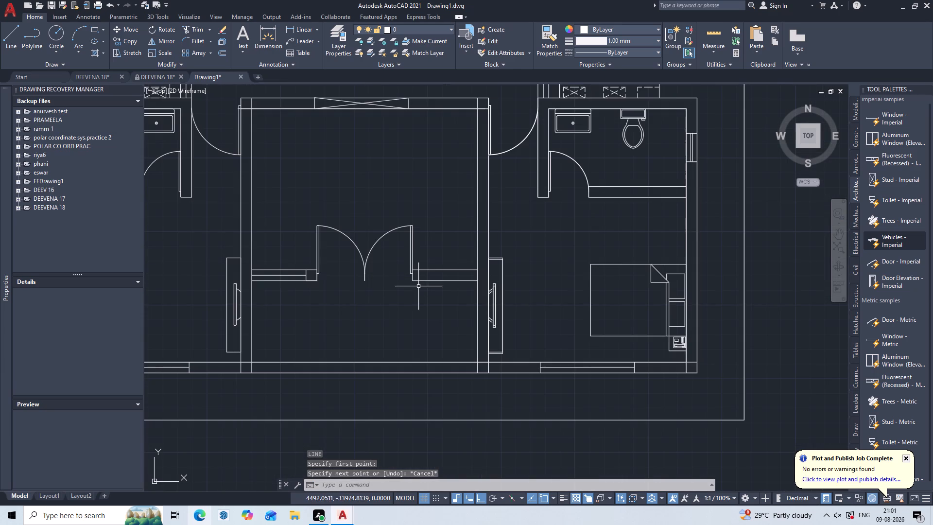
{"action": "scroll", "coordinate": [419, 286], "scroll_direction": "up", "scroll_amount": 2}
{"action": "middle_click_drag", "start_coordinate": [419, 286], "coordinate": [421, 324]}
{"action": "key", "text": "l"}
{"action": "key", "text": "Return"}
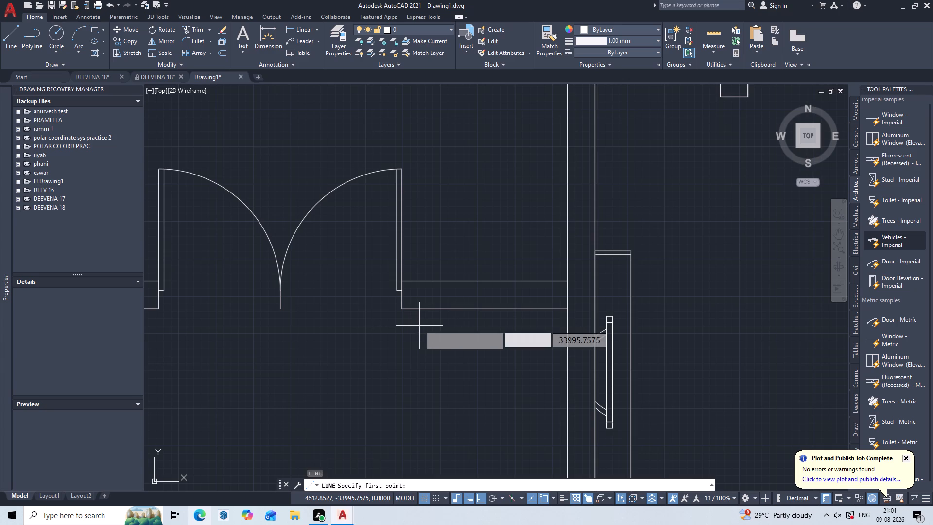
{"action": "left_click", "coordinate": [403, 304]}
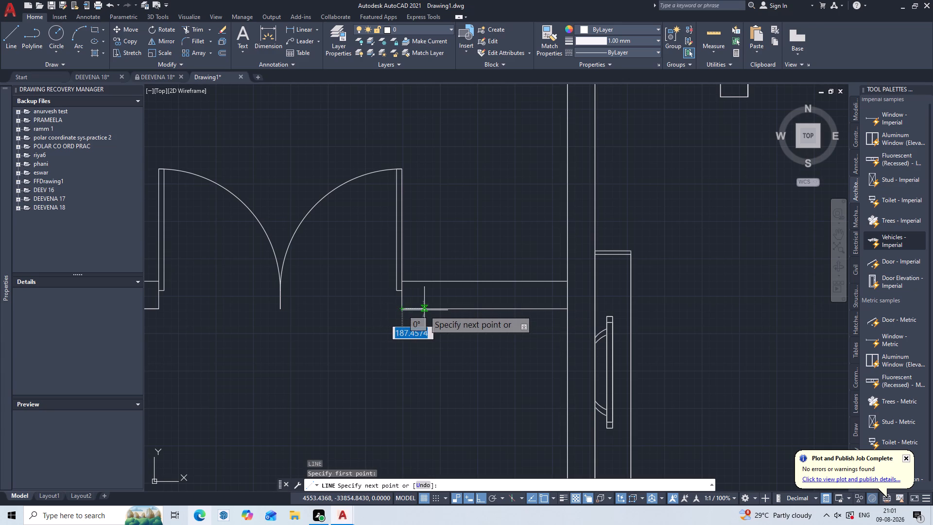
{"action": "type", "text": "230"}
{"action": "key", "text": "Return"}
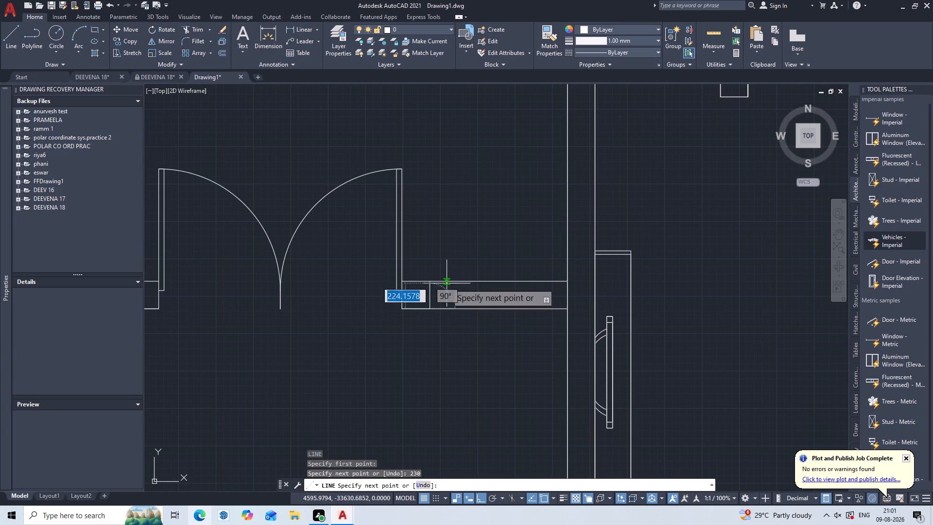
{"action": "left_click", "coordinate": [430, 283]}
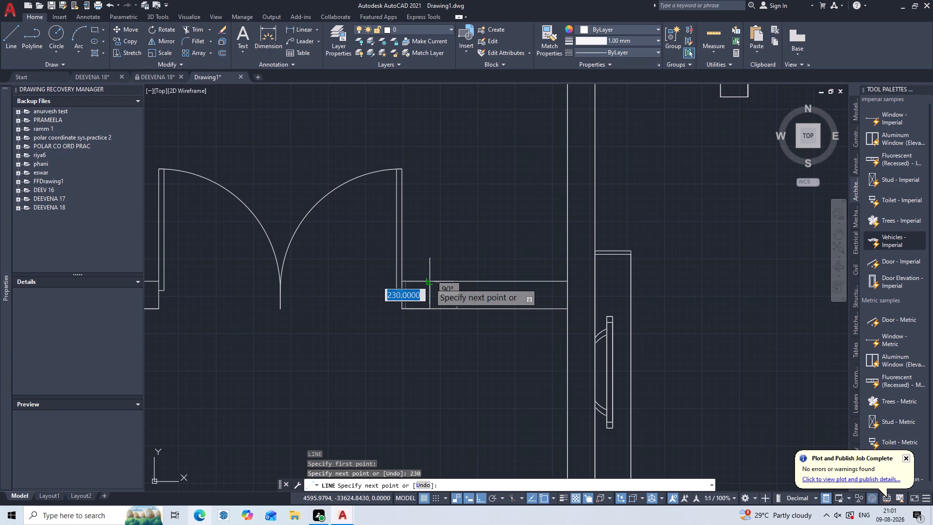
{"action": "key", "text": "Escape"}
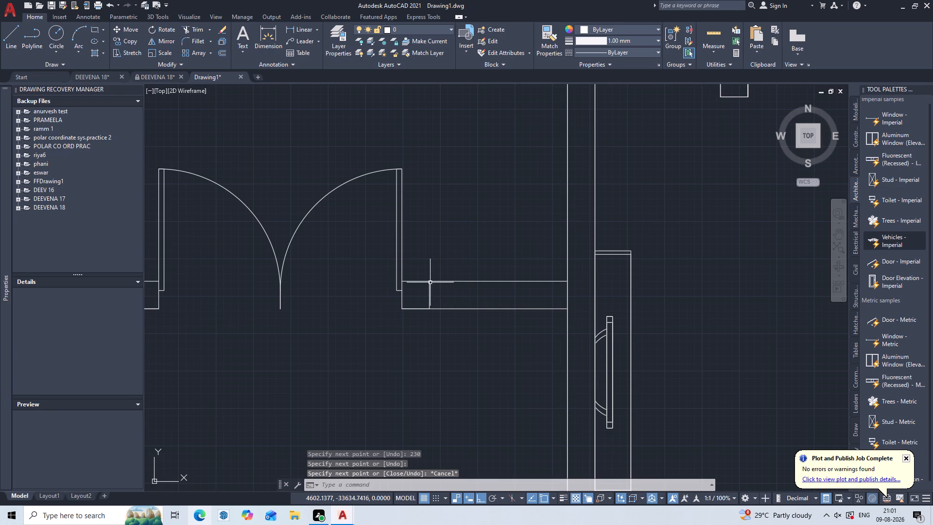
{"action": "key", "text": "Escape"}
{"action": "key", "text": "Escape"}
{"action": "key", "text": "Escape"}
{"action": "key", "text": "Escape"}
{"action": "key", "text": "Escape"}
{"action": "key", "text": "Escape"}
{"action": "key", "text": "Escape"}
{"action": "key", "text": "Escape"}
{"action": "key", "text": "Escape"}
{"action": "key", "text": "Escape"}
{"action": "key", "text": "Escape"}
{"action": "key", "text": "Escape"}
{"action": "key", "text": "Escape"}
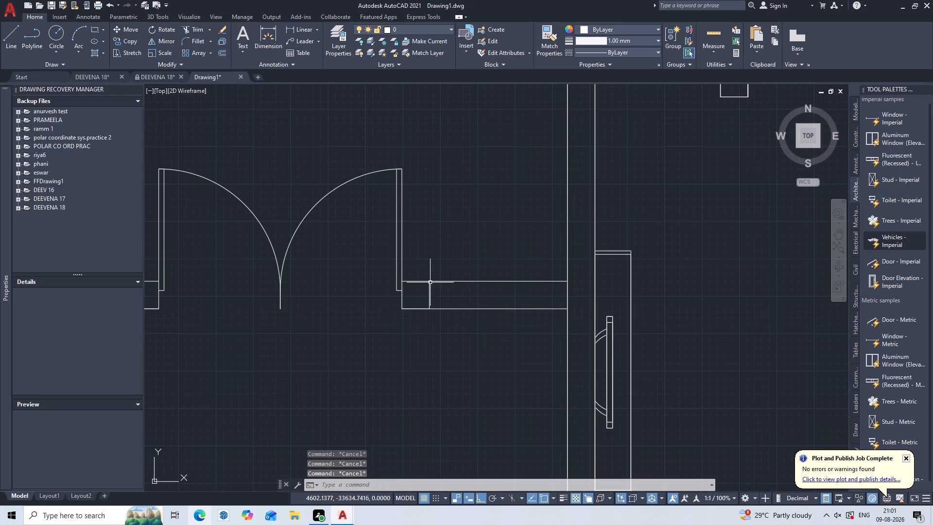
Draw a horizontal centre line from the midpoint of the new vertical line to the inner face of the central room's east wall.
{"action": "key", "text": "l"}
{"action": "key", "text": "Return"}
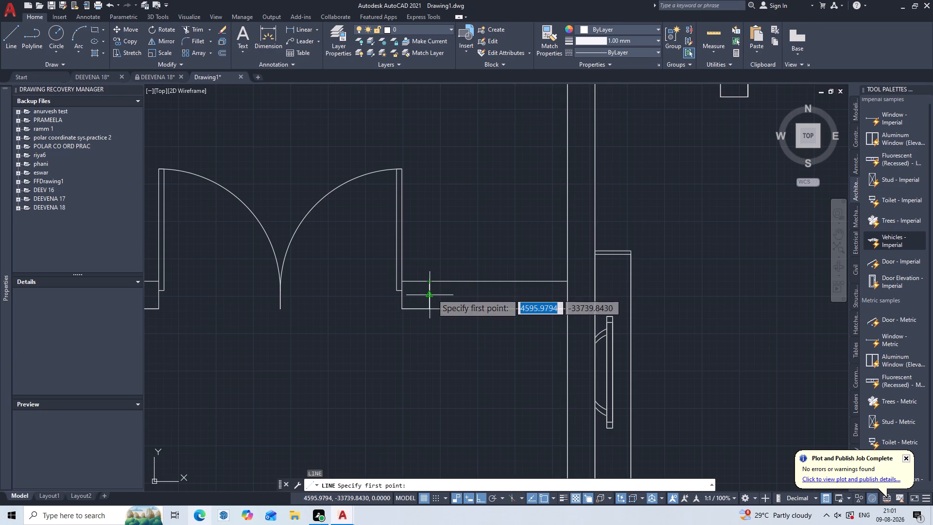
{"action": "left_click", "coordinate": [432, 294]}
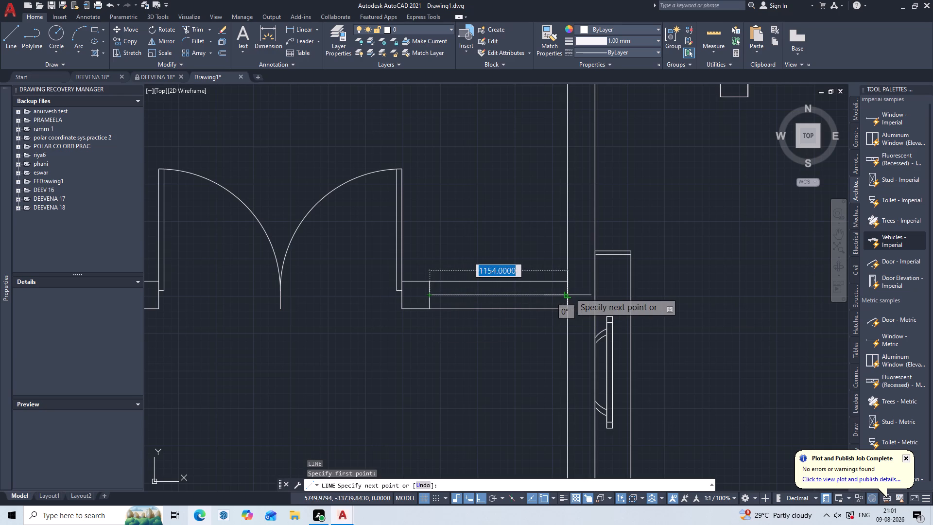
{"action": "left_click", "coordinate": [570, 293]}
{"action": "key", "text": "Escape"}
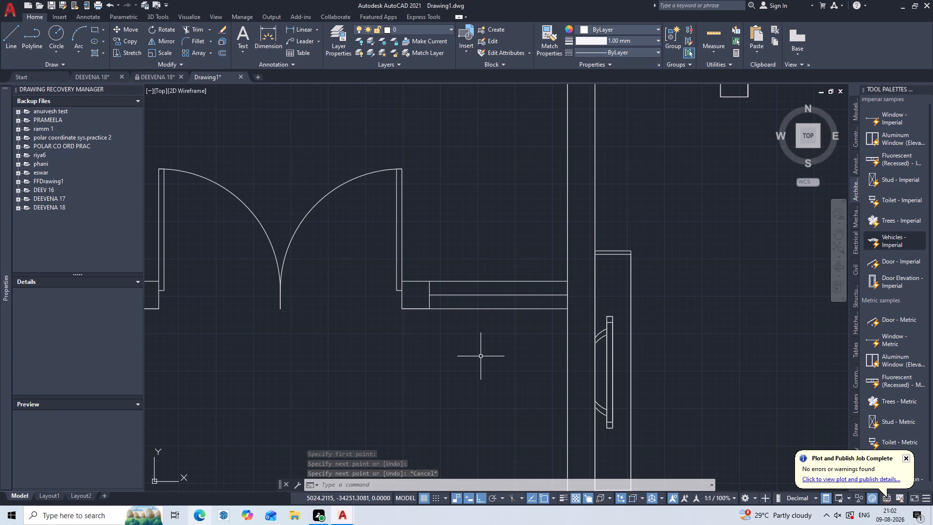
Offset the lower line of the partition's west segment 1200 to the south.
{"action": "scroll", "coordinate": [484, 357], "scroll_direction": "down", "scroll_amount": 2}
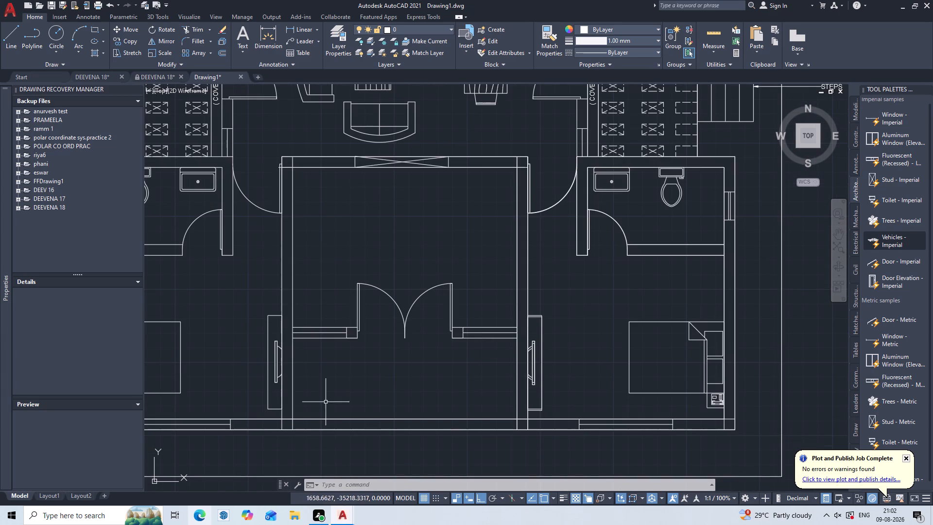
{"action": "middle_click_drag", "start_coordinate": [411, 364], "coordinate": [443, 299]}
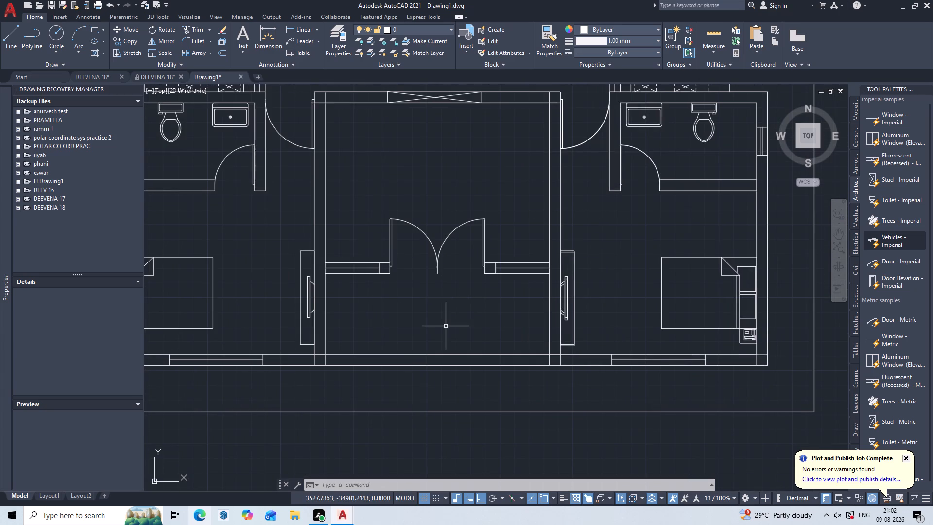
{"action": "middle_click_drag", "start_coordinate": [446, 326], "coordinate": [438, 227]}
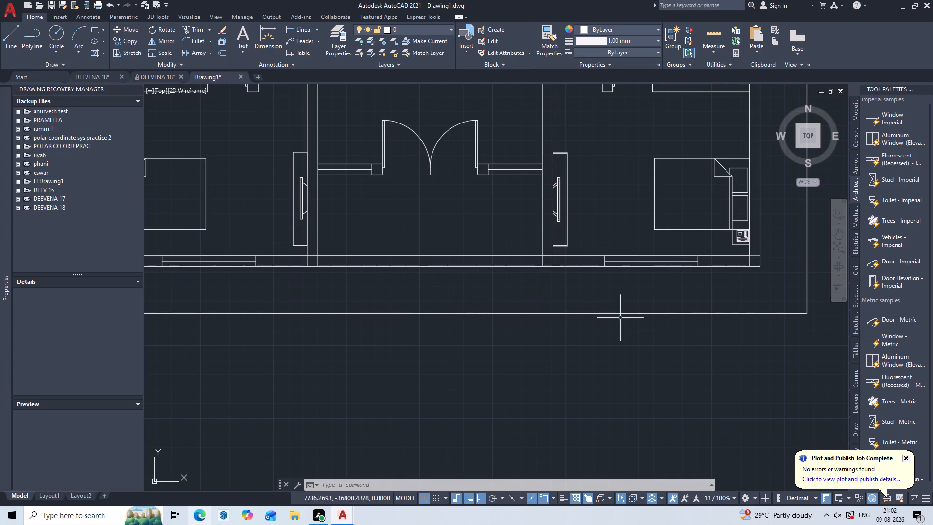
{"action": "scroll", "coordinate": [377, 177], "scroll_direction": "up", "scroll_amount": 2}
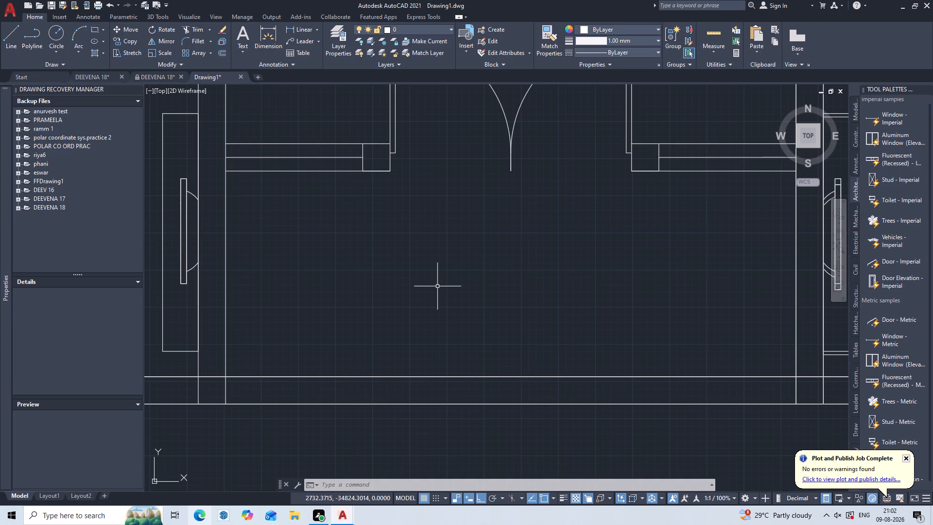
{"action": "key", "text": "o"}
{"action": "key", "text": "Return"}
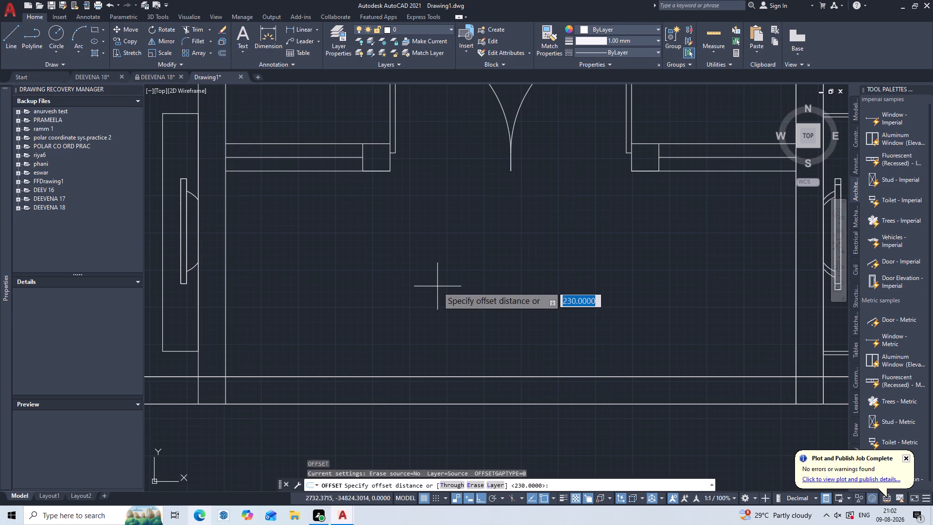
{"action": "type", "text": "1200"}
{"action": "key", "text": "Return"}
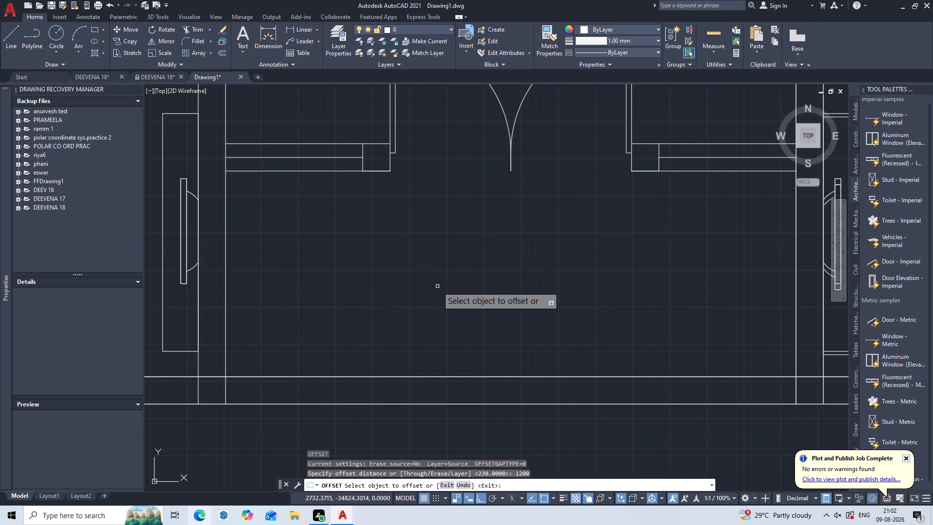
{"action": "triple_click", "coordinate": [311, 172]}
{"action": "key", "text": "Escape"}
{"action": "key", "text": "Escape"}
{"action": "key", "text": "Escape"}
{"action": "key", "text": "Escape"}
{"action": "key", "text": "Escape"}
{"action": "key", "text": "Escape"}
{"action": "key", "text": "Escape"}
{"action": "key", "text": "Escape"}
{"action": "key", "text": "Escape"}
{"action": "key", "text": "Escape"}
{"action": "key", "text": "Escape"}
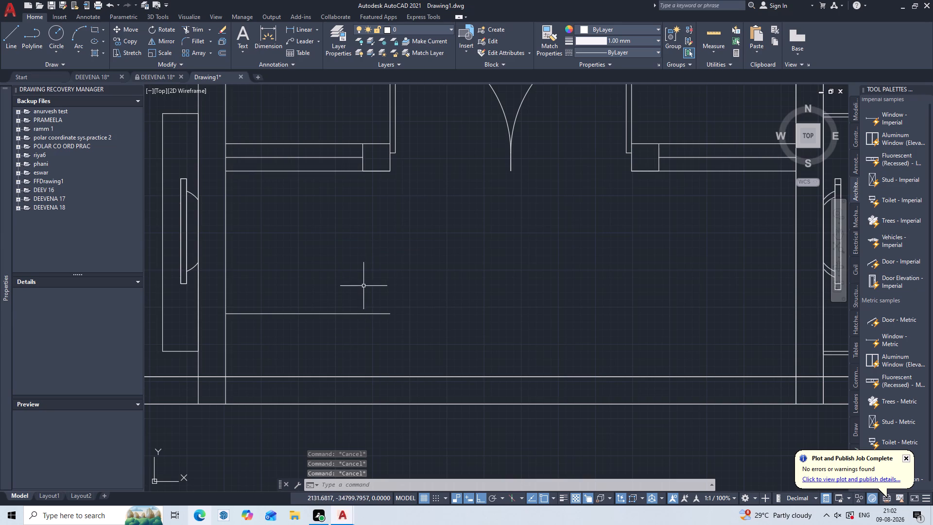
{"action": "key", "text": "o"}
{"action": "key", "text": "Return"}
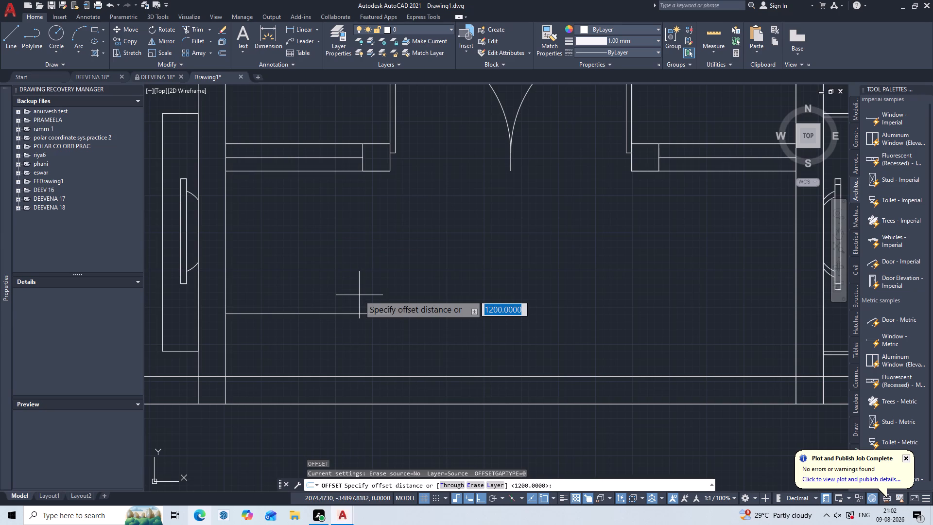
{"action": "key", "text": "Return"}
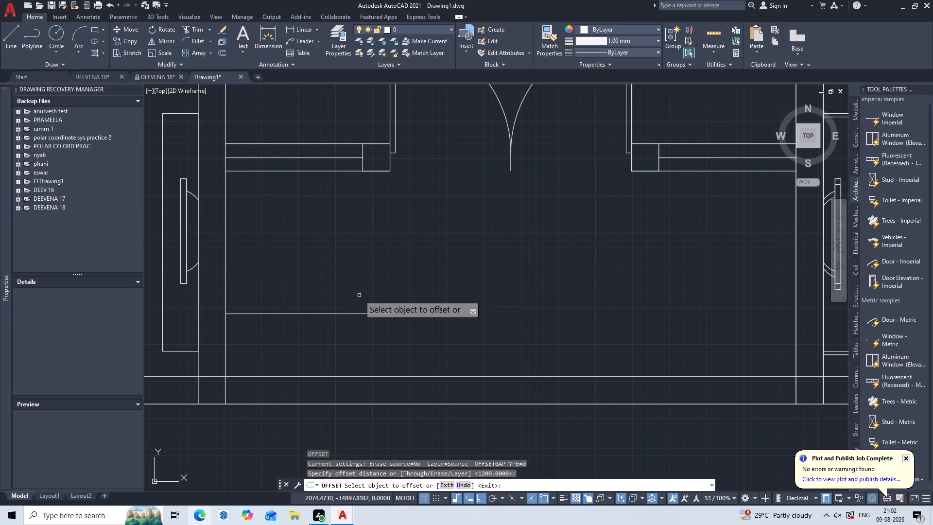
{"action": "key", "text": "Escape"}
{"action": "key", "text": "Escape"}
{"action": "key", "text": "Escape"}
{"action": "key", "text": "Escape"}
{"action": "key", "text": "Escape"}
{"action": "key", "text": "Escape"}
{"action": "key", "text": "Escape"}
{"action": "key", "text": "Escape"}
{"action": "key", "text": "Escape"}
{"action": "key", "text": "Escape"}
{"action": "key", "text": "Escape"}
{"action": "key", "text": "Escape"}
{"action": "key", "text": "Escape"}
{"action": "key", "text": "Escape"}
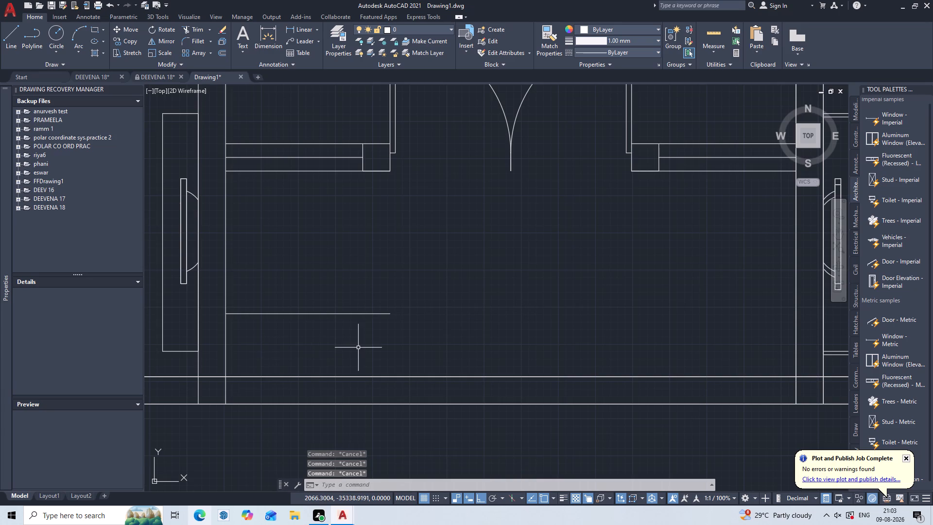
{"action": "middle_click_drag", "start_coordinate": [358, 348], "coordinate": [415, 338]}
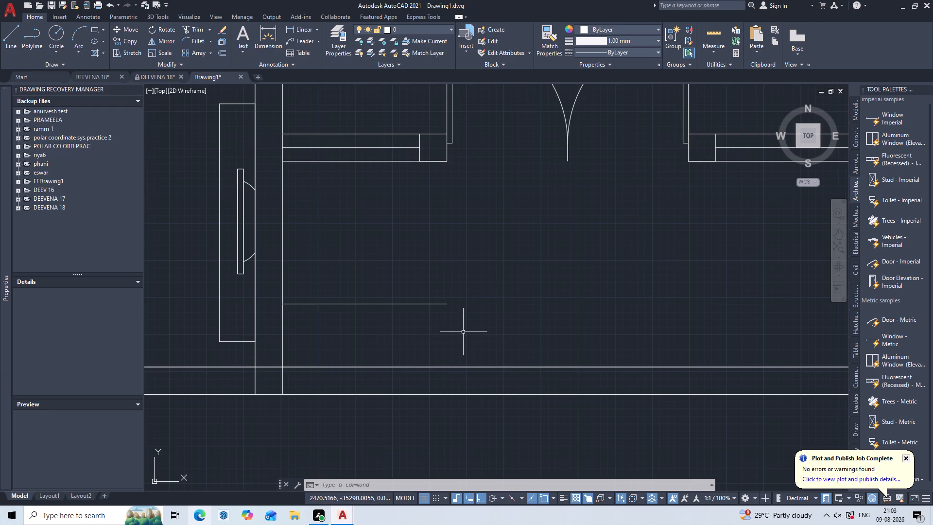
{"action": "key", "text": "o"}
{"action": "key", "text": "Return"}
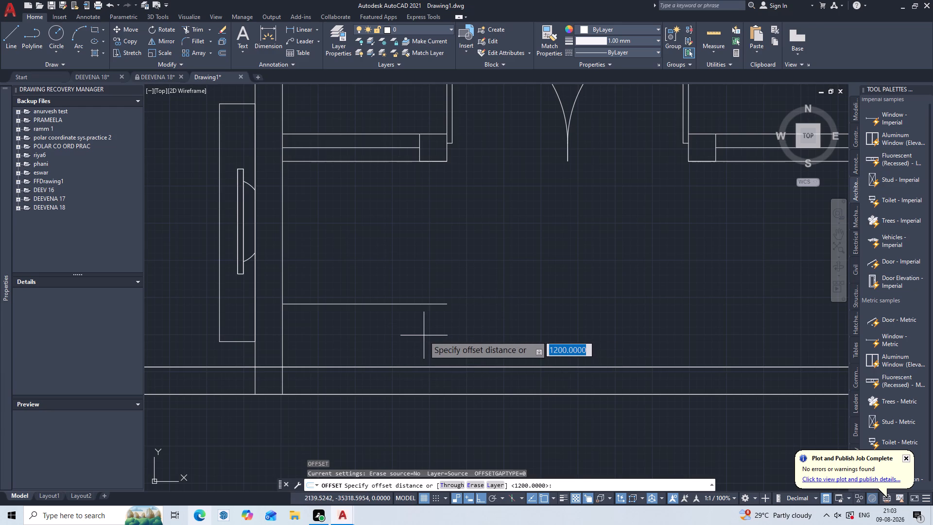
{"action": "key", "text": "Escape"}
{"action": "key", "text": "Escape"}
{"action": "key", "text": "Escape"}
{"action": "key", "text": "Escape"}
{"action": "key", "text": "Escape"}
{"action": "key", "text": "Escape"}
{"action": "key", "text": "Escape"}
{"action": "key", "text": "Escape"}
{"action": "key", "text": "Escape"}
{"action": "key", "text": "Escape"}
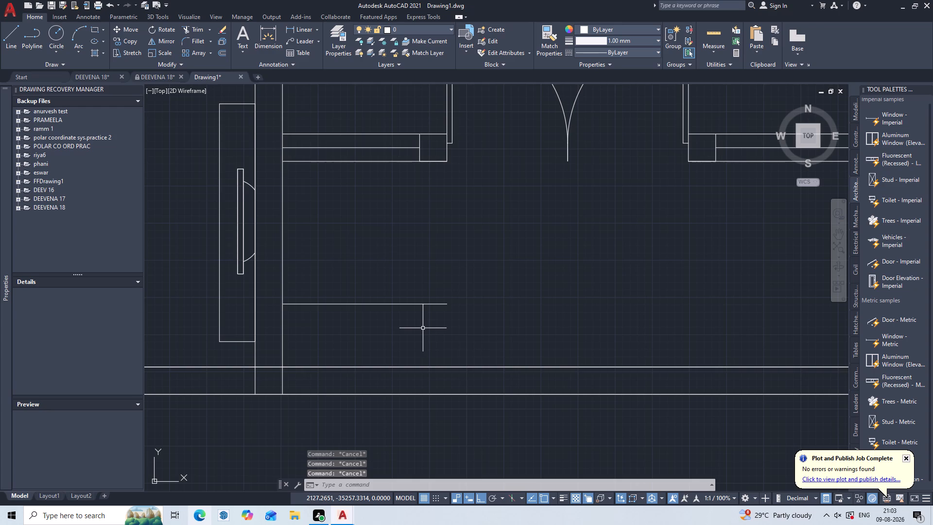
Offset the new horizontal line 300 southward three times in succession, each copy from the previous one, across and past the south wall.
{"action": "key", "text": "o"}
{"action": "key", "text": "Return"}
{"action": "key", "text": "3"}
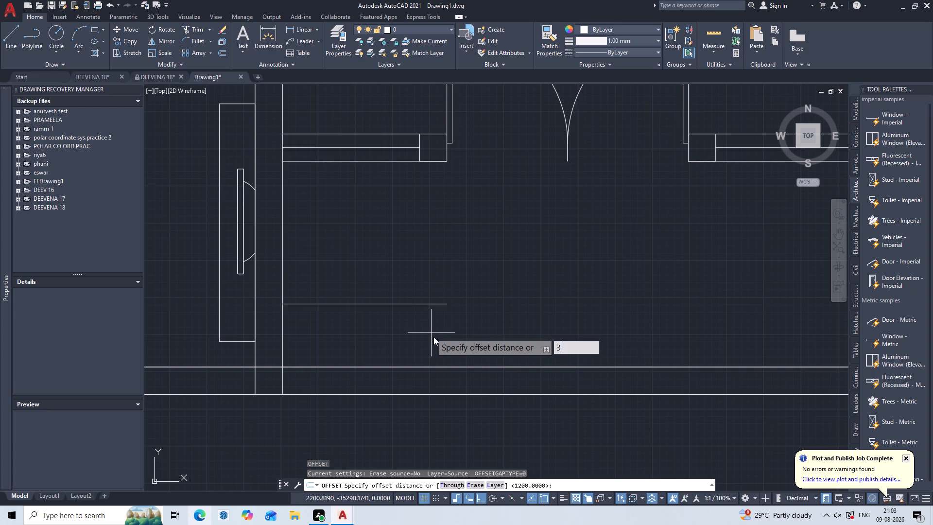
{"action": "type", "text": "00"}
{"action": "key", "text": "Return"}
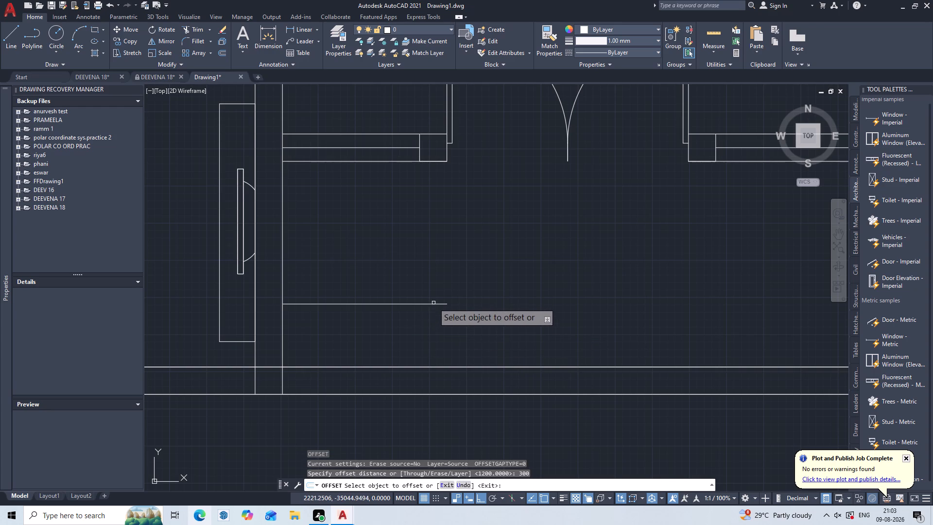
{"action": "triple_click", "coordinate": [433, 303]}
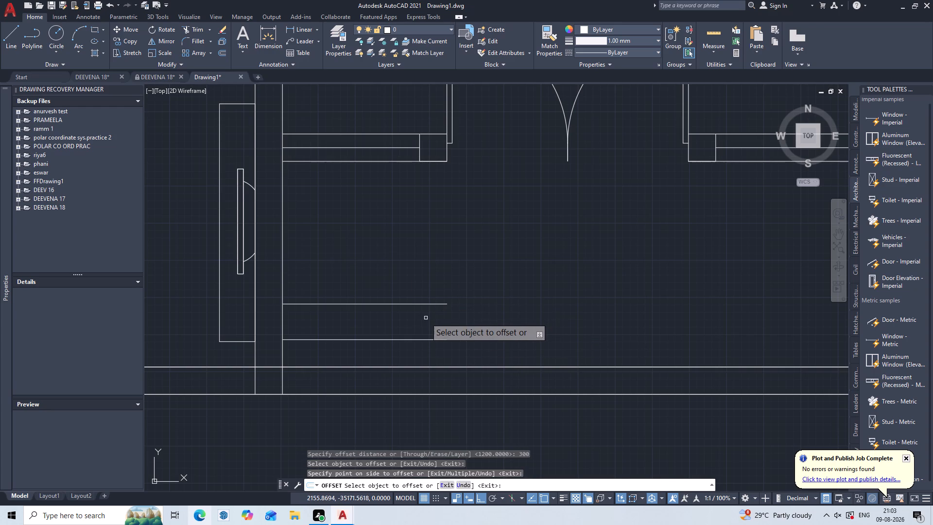
{"action": "double_click", "coordinate": [423, 339]}
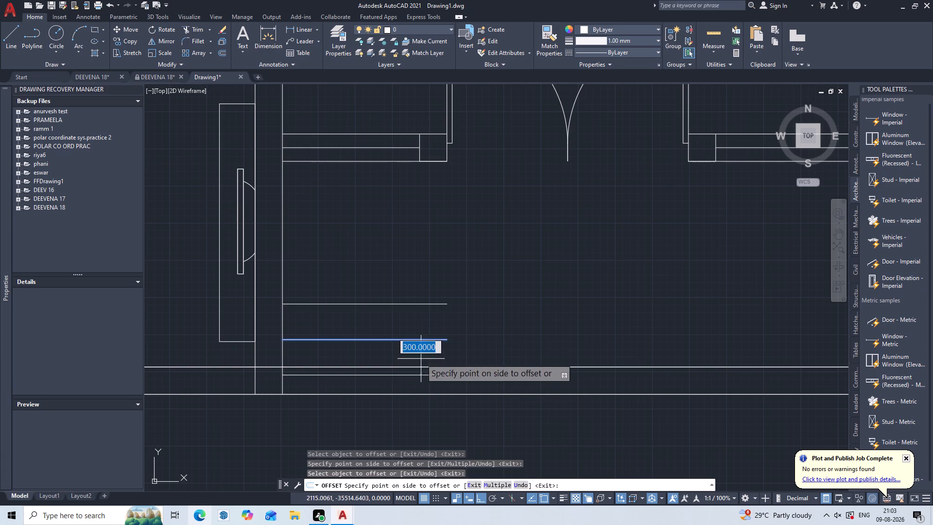
{"action": "triple_click", "coordinate": [421, 359]}
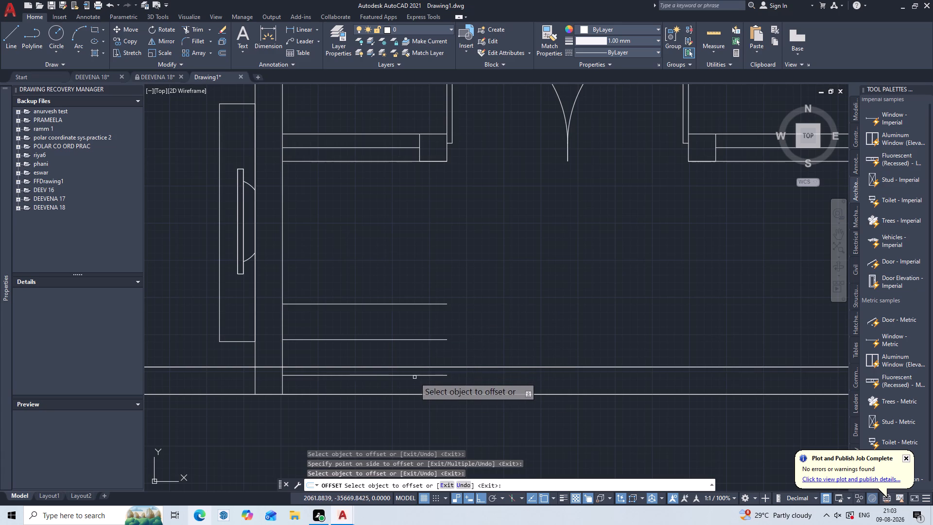
{"action": "double_click", "coordinate": [415, 377]}
{"action": "double_click", "coordinate": [405, 374]}
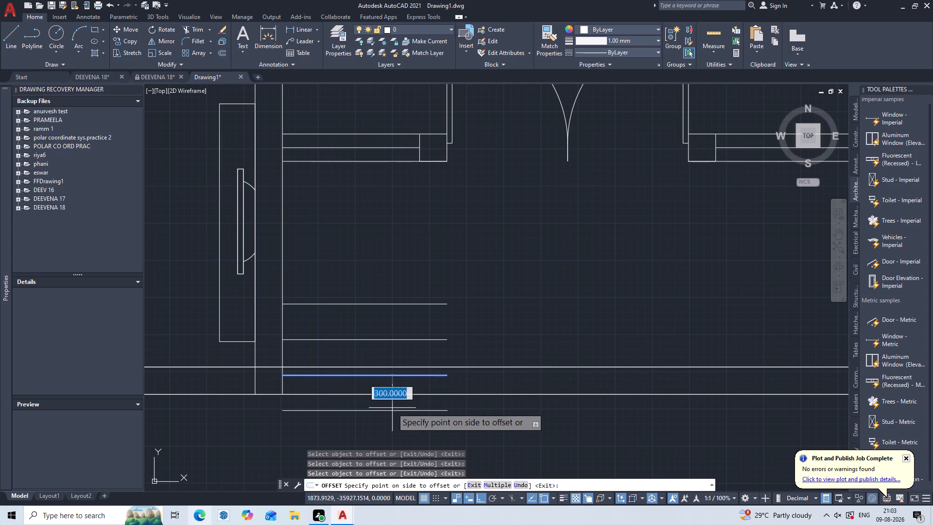
{"action": "double_click", "coordinate": [392, 409]}
{"action": "key", "text": "Escape"}
{"action": "key", "text": "Escape"}
{"action": "key", "text": "Escape"}
{"action": "key", "text": "Escape"}
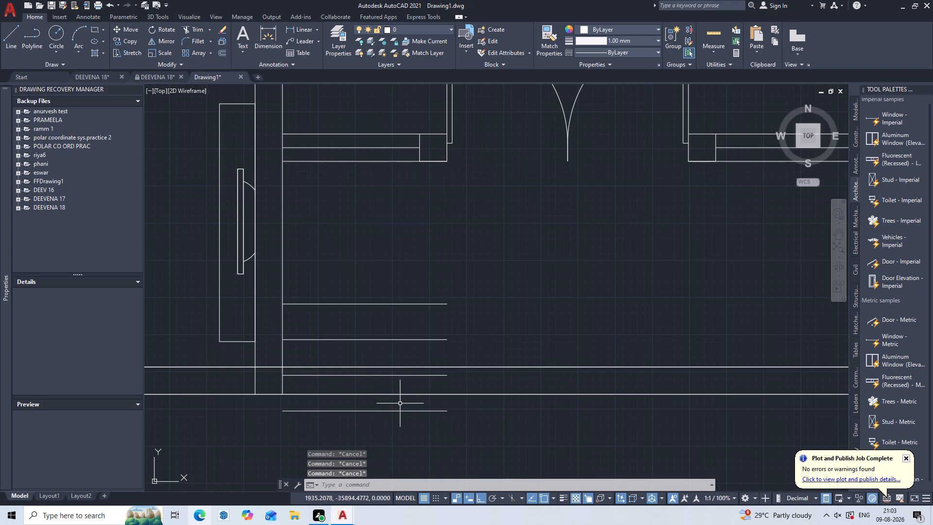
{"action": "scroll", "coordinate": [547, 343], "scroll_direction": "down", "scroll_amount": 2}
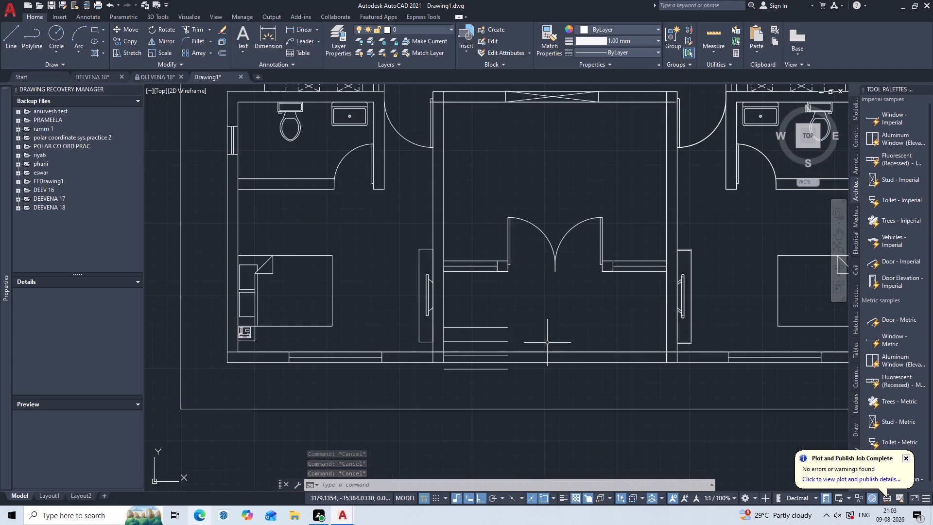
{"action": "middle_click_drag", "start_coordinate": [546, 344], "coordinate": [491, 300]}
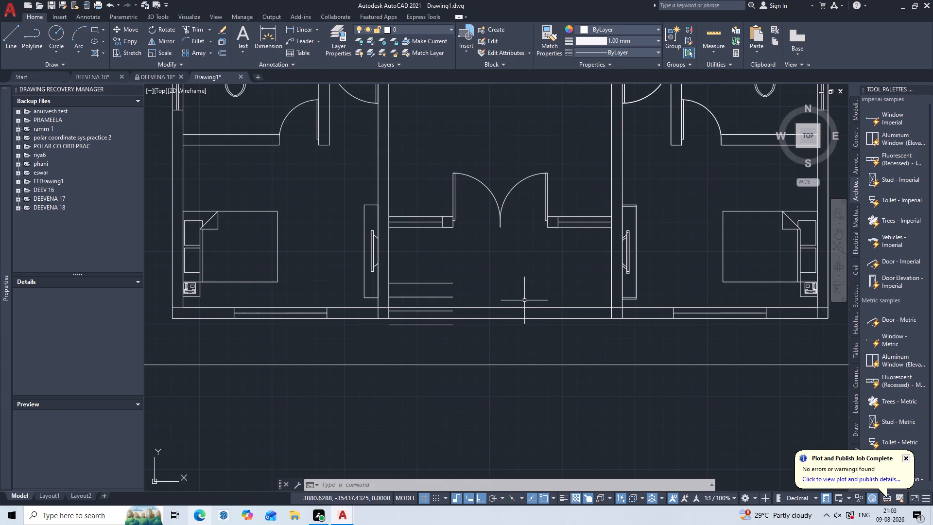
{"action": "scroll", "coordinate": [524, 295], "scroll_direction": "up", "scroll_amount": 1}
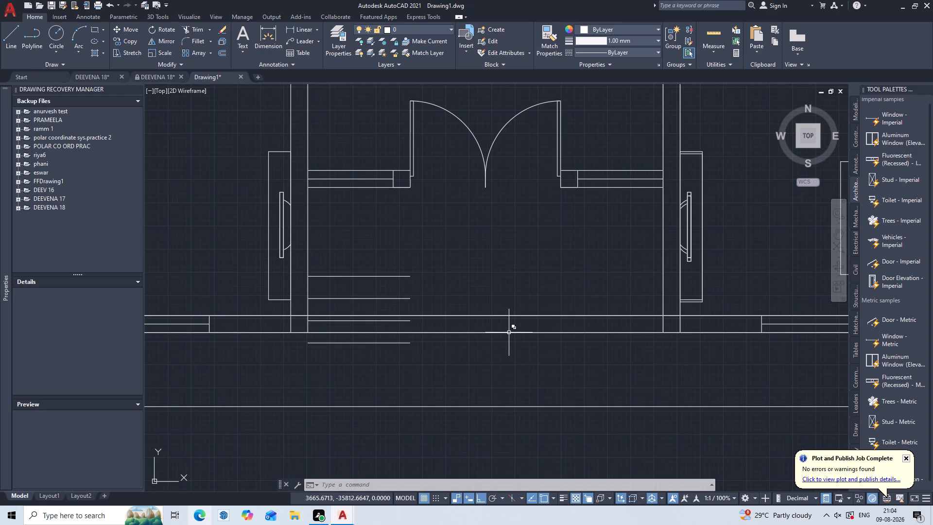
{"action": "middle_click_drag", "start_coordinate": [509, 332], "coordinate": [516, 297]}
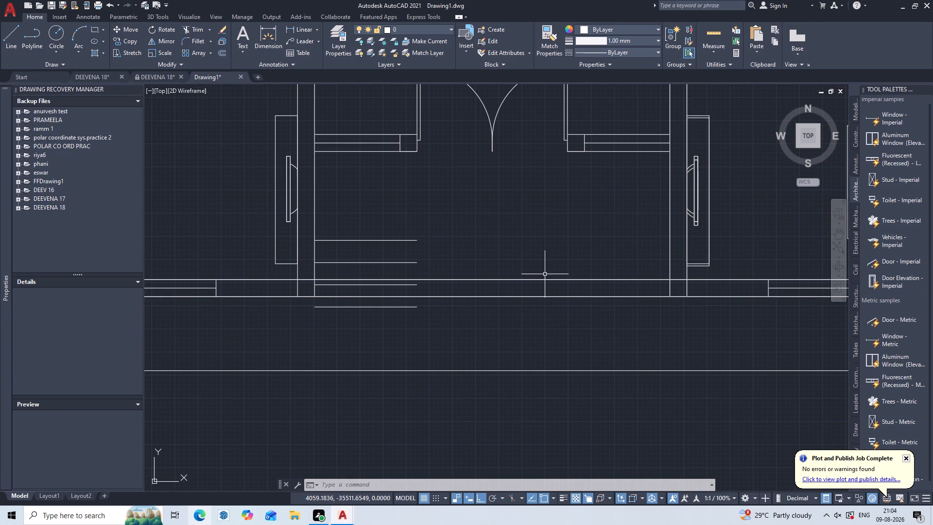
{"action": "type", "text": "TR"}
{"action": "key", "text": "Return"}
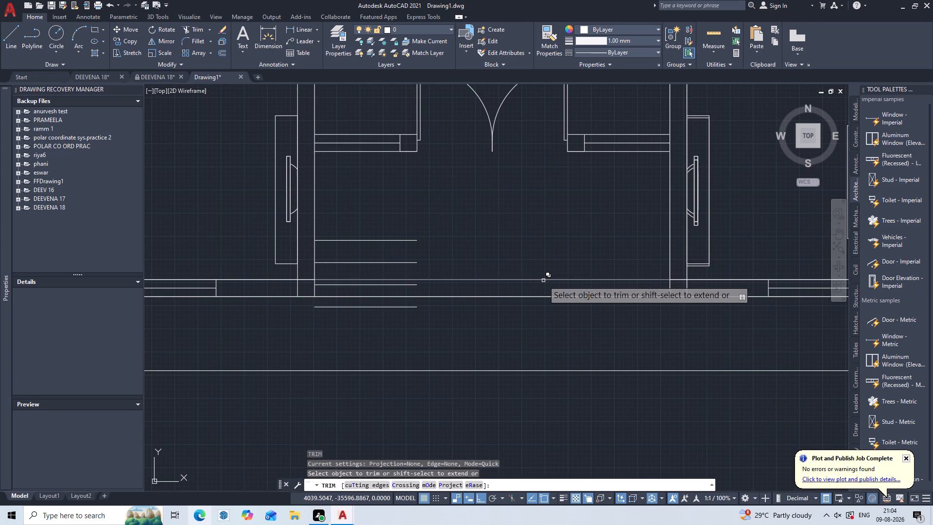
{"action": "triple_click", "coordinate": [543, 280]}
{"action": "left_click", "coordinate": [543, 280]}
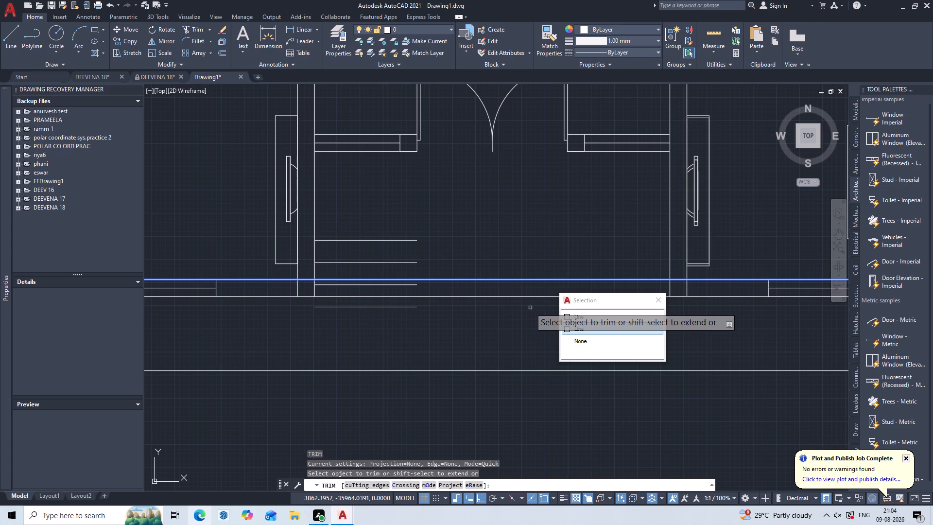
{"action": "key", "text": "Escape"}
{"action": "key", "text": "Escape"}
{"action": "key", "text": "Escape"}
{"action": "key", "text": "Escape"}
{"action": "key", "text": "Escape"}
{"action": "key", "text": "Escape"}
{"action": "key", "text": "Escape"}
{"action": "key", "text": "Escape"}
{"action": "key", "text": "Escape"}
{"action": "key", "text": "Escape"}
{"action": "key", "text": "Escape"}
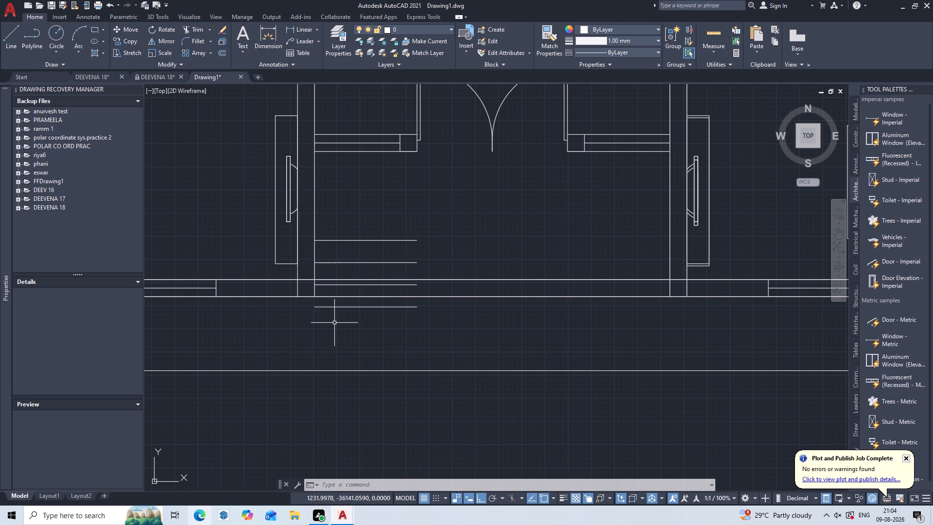
Offset the southernmost short horizontal line below the south wall 300 to the south.
{"action": "key", "text": "o"}
{"action": "key", "text": "Return"}
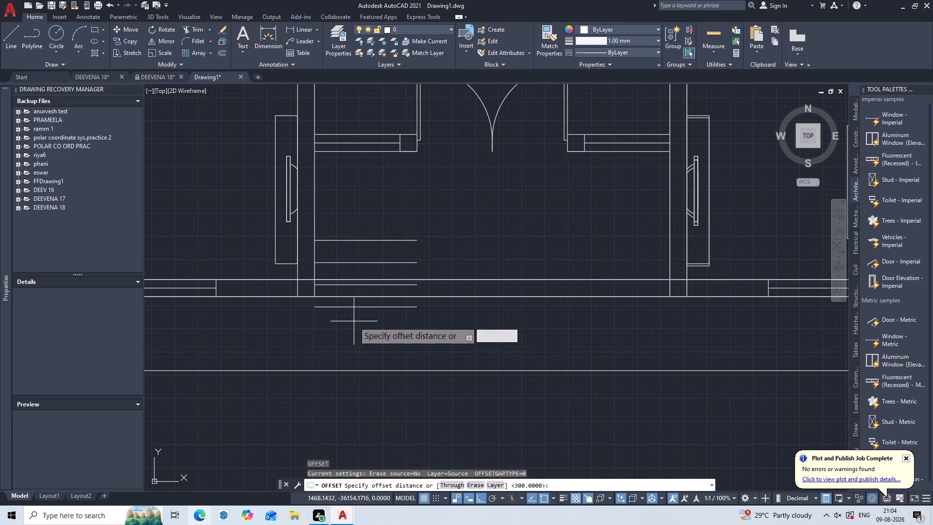
{"action": "key", "text": "Return"}
{"action": "left_click", "coordinate": [361, 308]}
{"action": "left_click", "coordinate": [363, 305]}
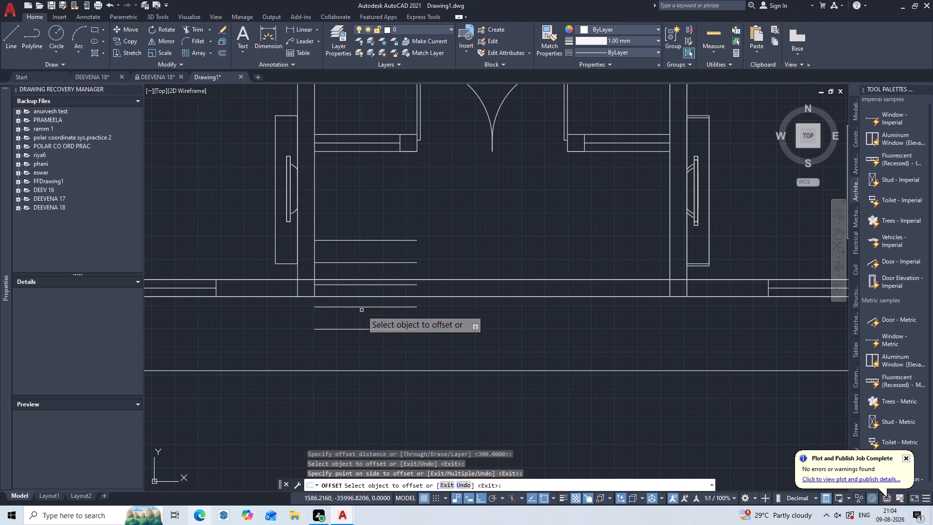
{"action": "key", "text": "Escape"}
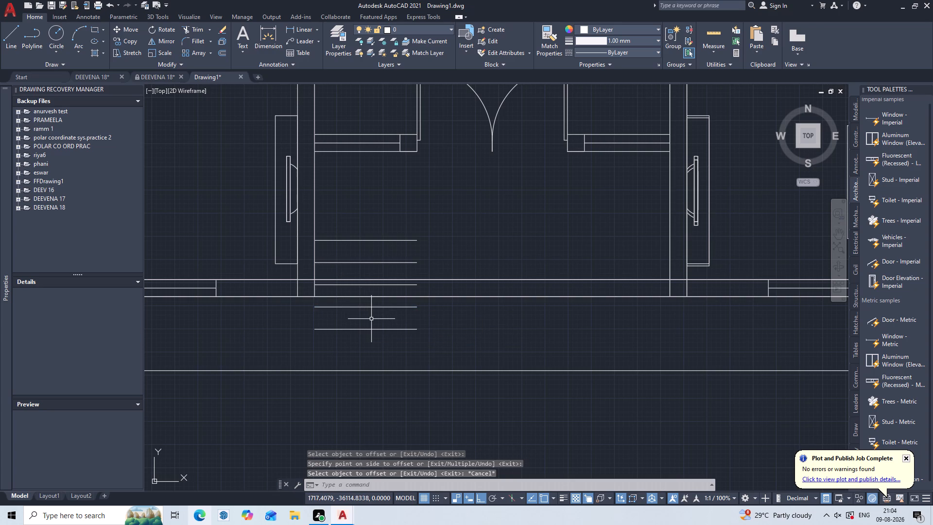
Extend the two short horizontal lines north of the south wall to the inner face of the central room's east wall.
{"action": "key", "text": "e"}
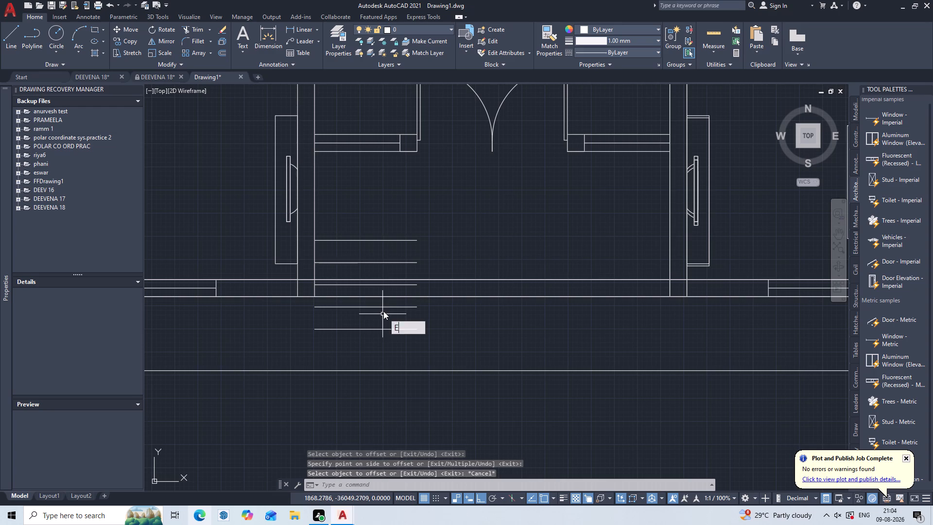
{"action": "key", "text": "x"}
{"action": "key", "text": "Return"}
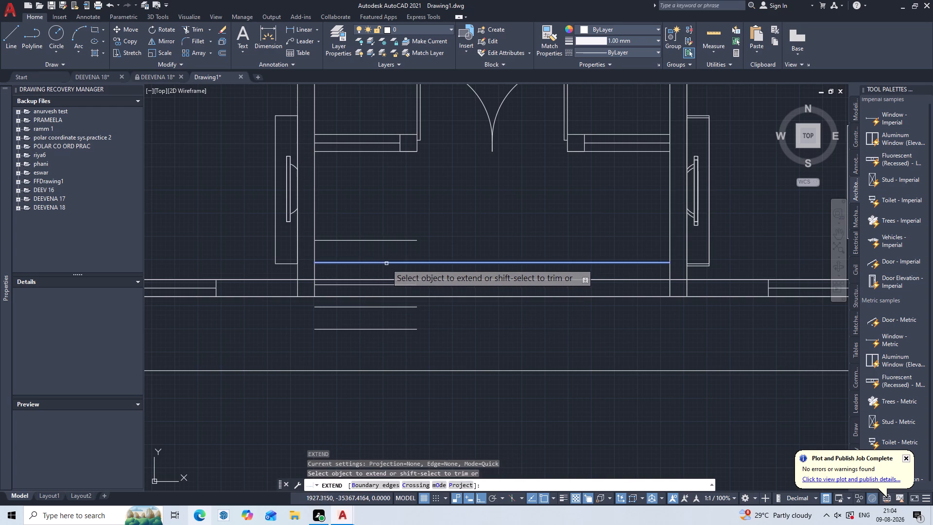
{"action": "double_click", "coordinate": [385, 263]}
{"action": "double_click", "coordinate": [407, 240]}
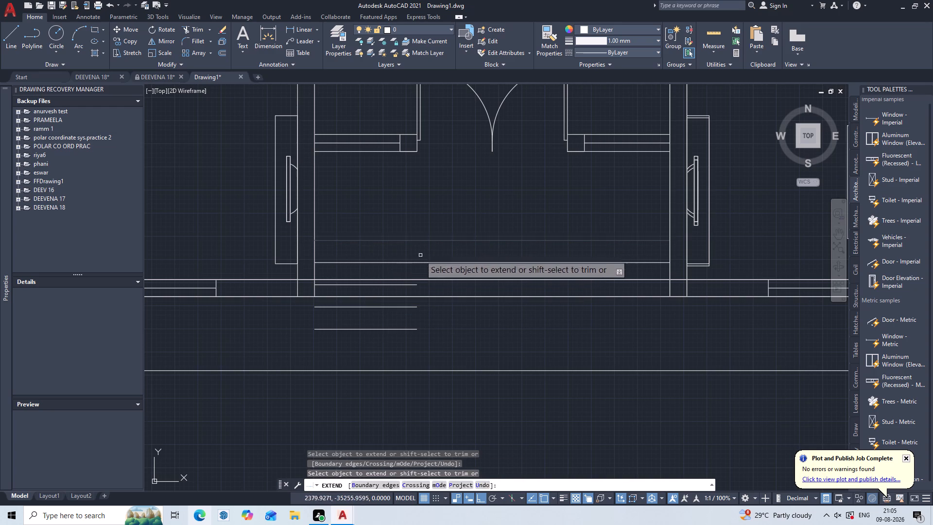
{"action": "key", "text": "Escape"}
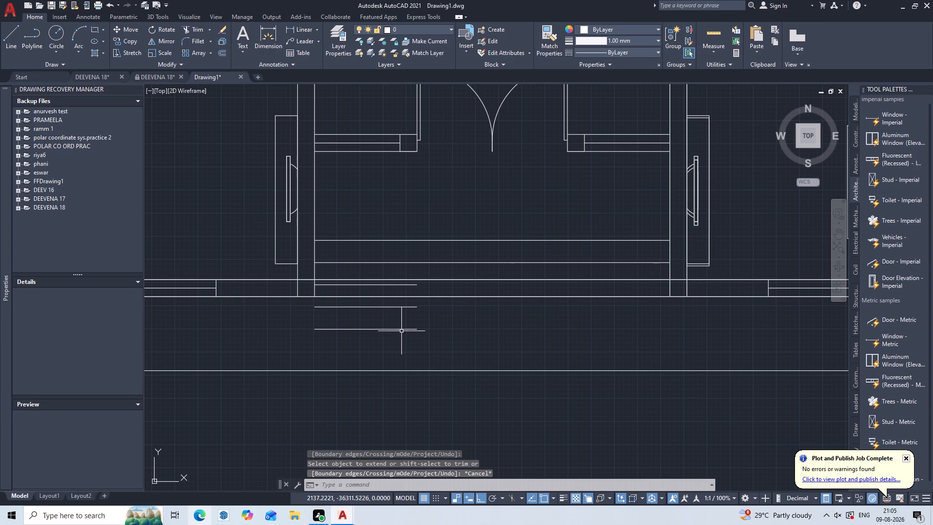
{"action": "triple_click", "coordinate": [397, 326]}
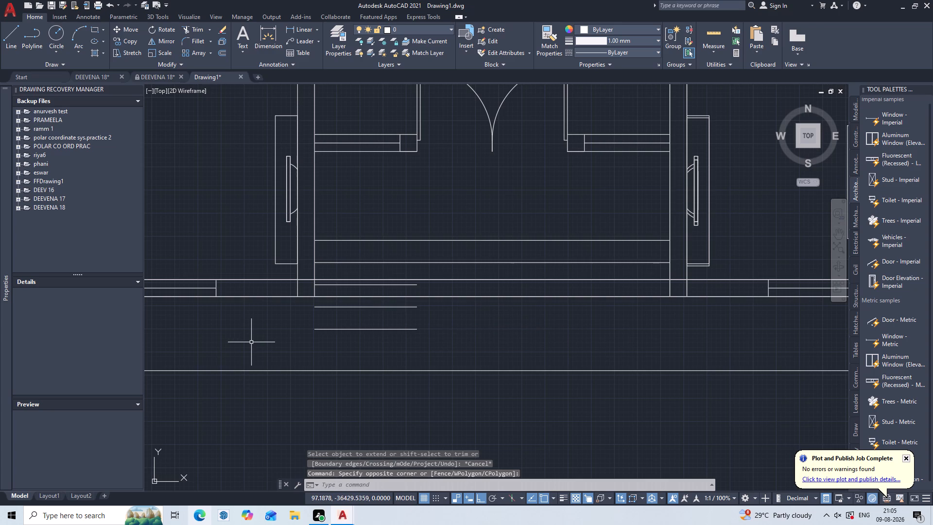
Draw two vertical lines from the south wall's outer face, aligned with the central room's west and east walls' outer faces, to the southern boundary line.
{"action": "key", "text": "l"}
{"action": "key", "text": "Return"}
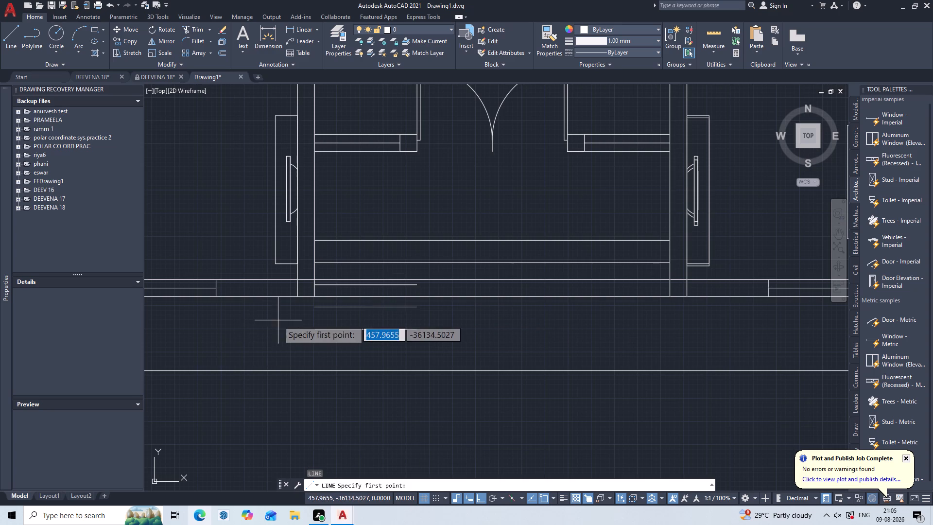
{"action": "triple_click", "coordinate": [299, 299]}
{"action": "left_click", "coordinate": [299, 299]}
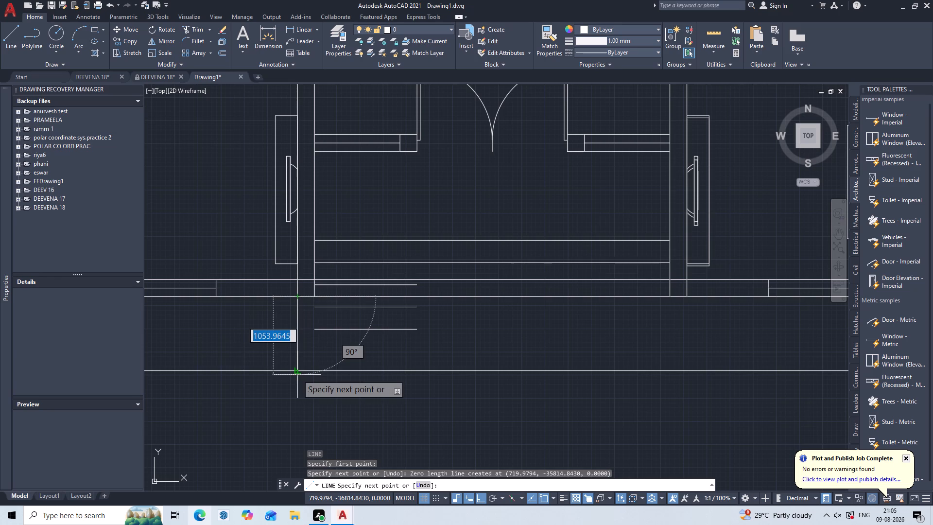
{"action": "double_click", "coordinate": [297, 375]}
{"action": "key", "text": "Escape"}
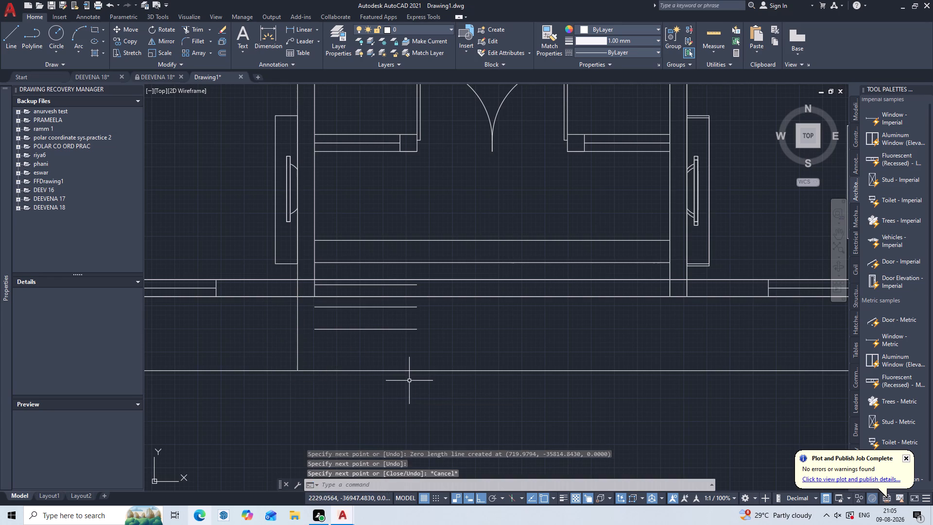
{"action": "key", "text": "Return"}
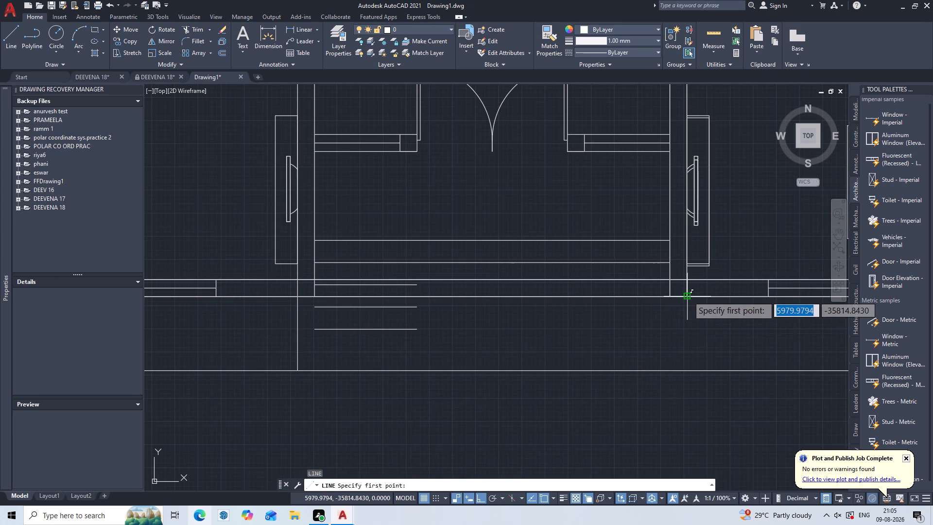
{"action": "double_click", "coordinate": [688, 296]}
{"action": "triple_click", "coordinate": [690, 372]}
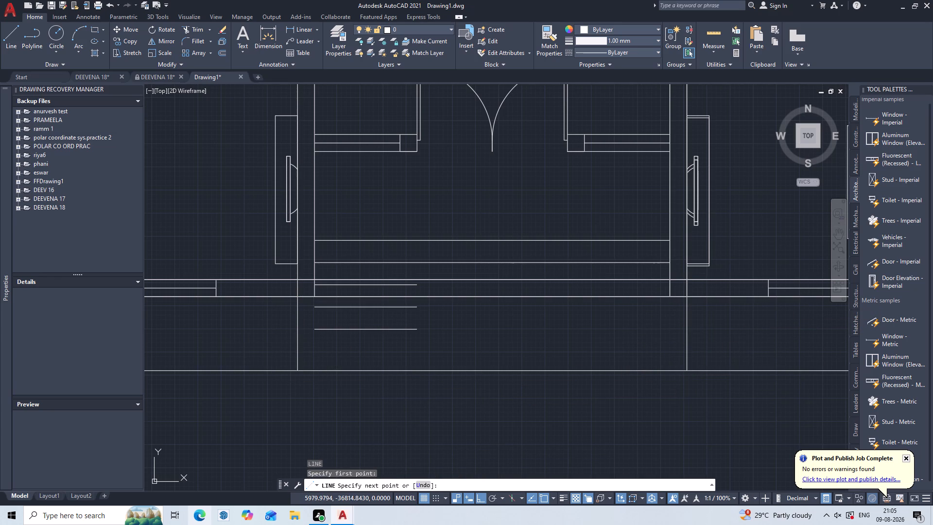
{"action": "key", "text": "Escape"}
Extend the two lines south of the wall to both new verticals, and the line within the south wall to the central room's east wall.
{"action": "key", "text": "e"}
{"action": "key", "text": "x"}
{"action": "key", "text": "Return"}
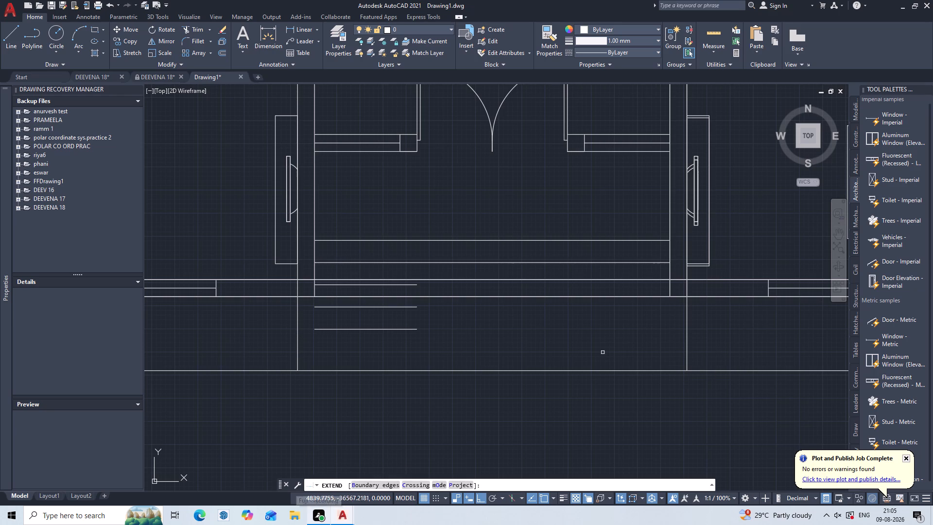
{"action": "left_click", "coordinate": [341, 329]}
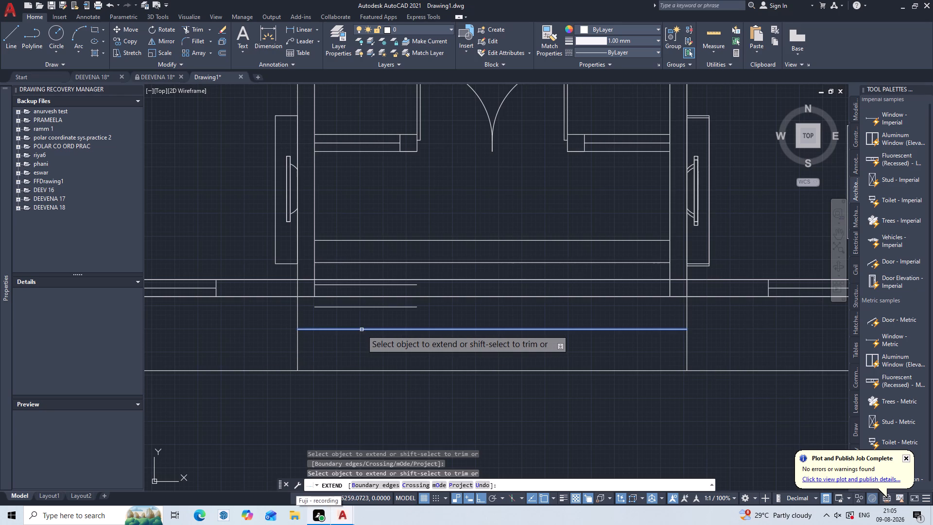
{"action": "double_click", "coordinate": [362, 330]}
{"action": "left_click", "coordinate": [380, 305]}
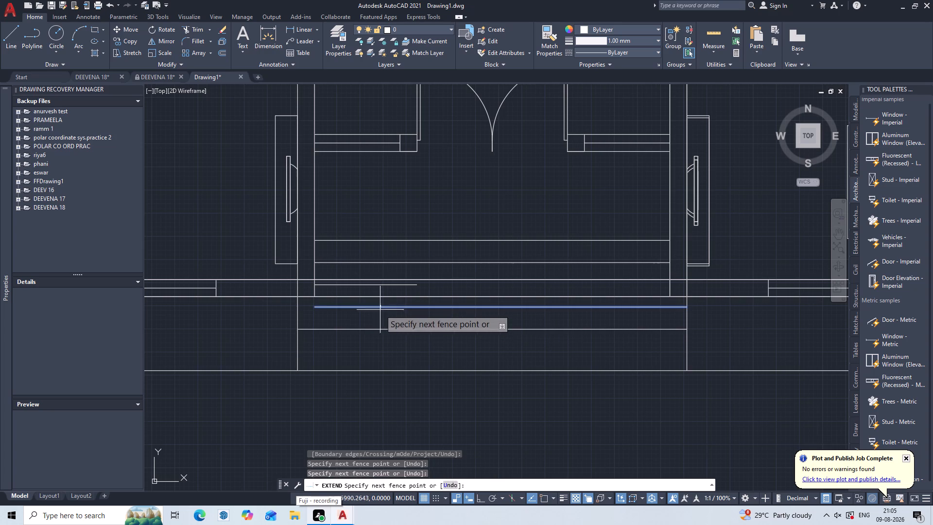
{"action": "left_click", "coordinate": [378, 313]}
{"action": "left_click_drag", "start_coordinate": [360, 304], "coordinate": [355, 305]}
{"action": "left_click", "coordinate": [330, 323]}
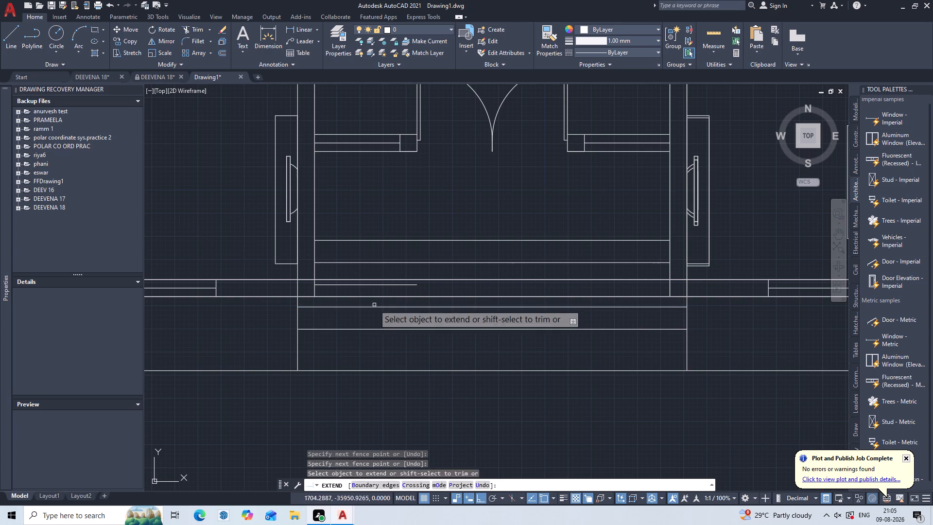
{"action": "left_click", "coordinate": [396, 285]}
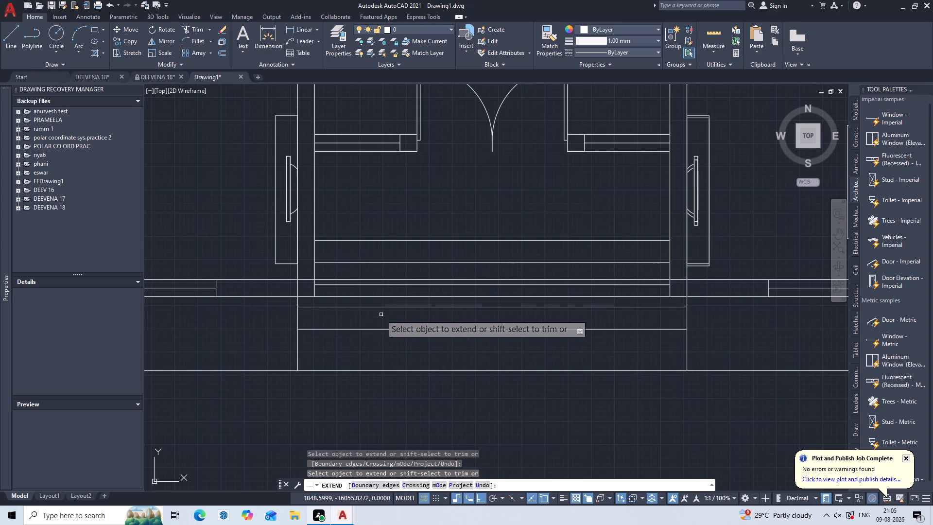
{"action": "key", "text": "Escape"}
{"action": "key", "text": "Escape"}
{"action": "key", "text": "Escape"}
{"action": "key", "text": "Escape"}
{"action": "key", "text": "Escape"}
{"action": "key", "text": "Escape"}
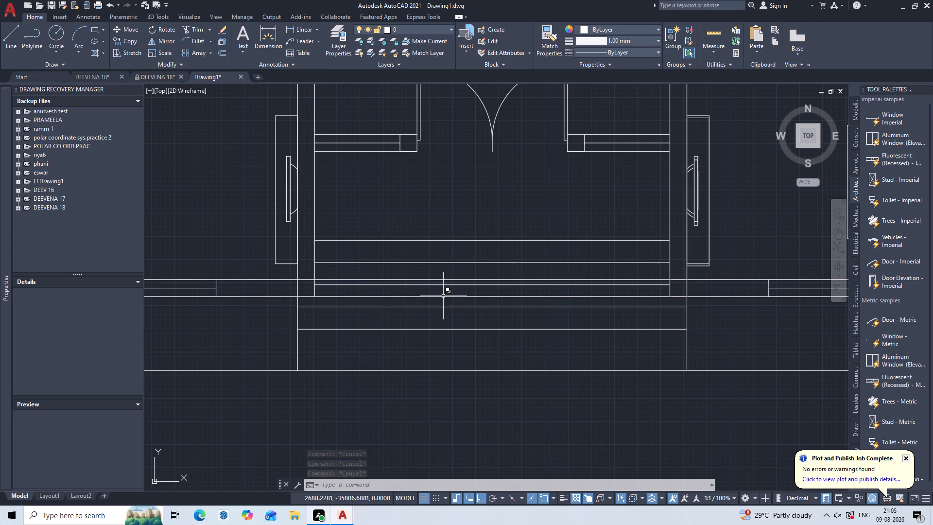
Offset the west vertical line between the south wall and the boundary line 450 to the west.
{"action": "scroll", "coordinate": [444, 302], "scroll_direction": "down", "scroll_amount": 3}
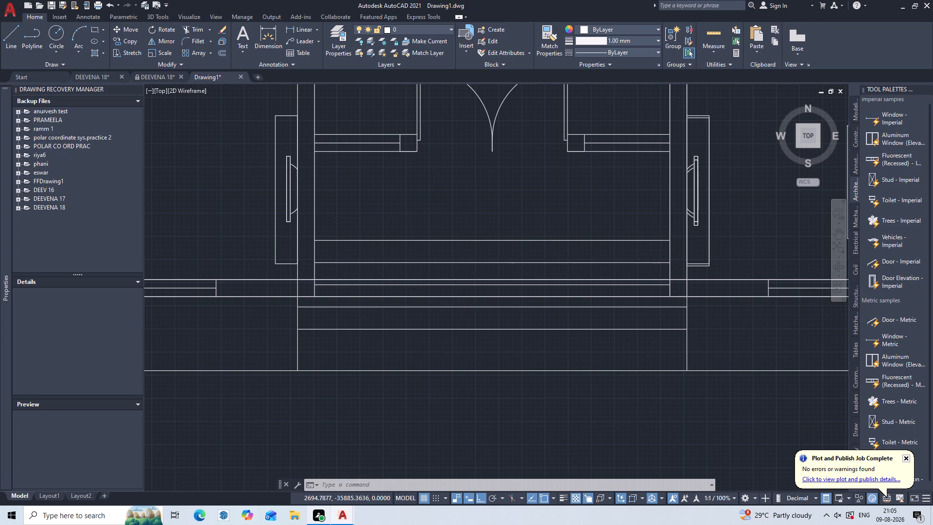
{"action": "middle_click_drag", "start_coordinate": [442, 279], "coordinate": [439, 372]}
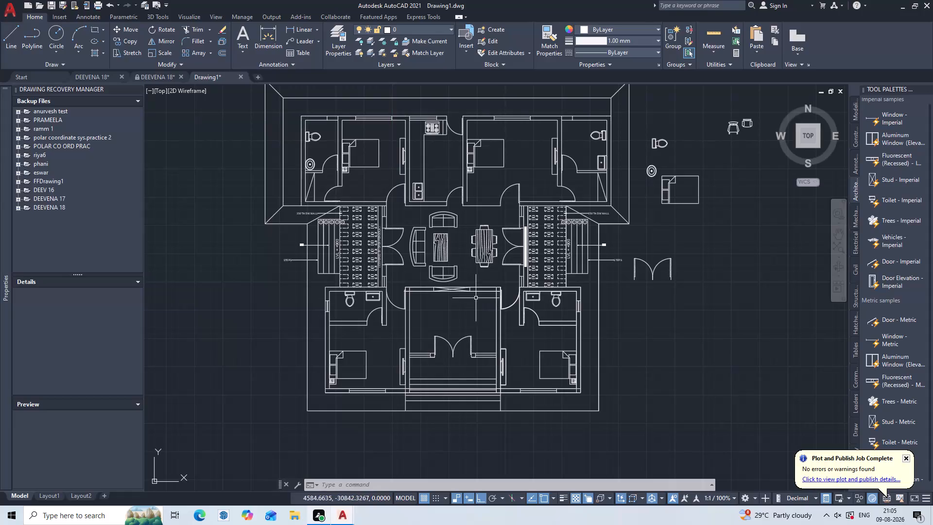
{"action": "middle_click_drag", "start_coordinate": [480, 278], "coordinate": [471, 312]}
{"action": "scroll", "coordinate": [471, 312], "scroll_direction": "up", "scroll_amount": 1}
{"action": "middle_click_drag", "start_coordinate": [444, 349], "coordinate": [481, 263]}
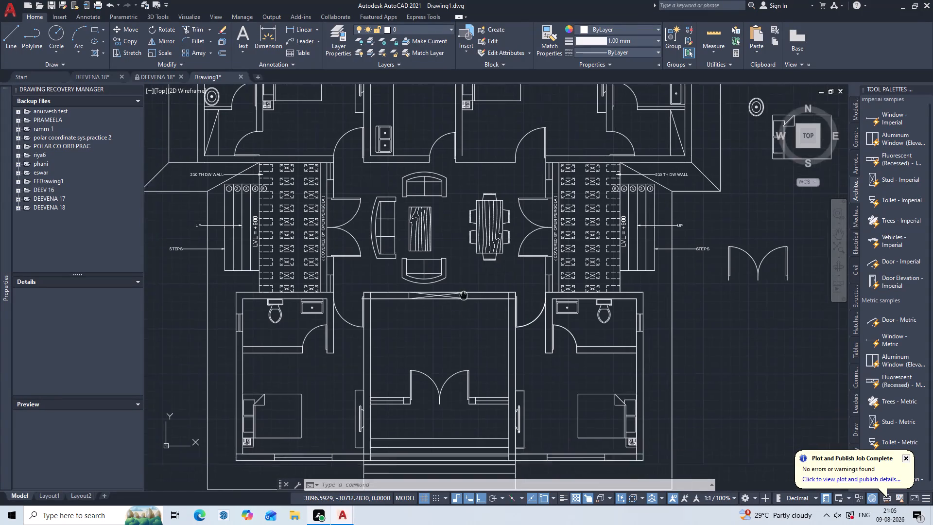
{"action": "middle_click_drag", "start_coordinate": [481, 263], "coordinate": [512, 206]}
{"action": "scroll", "coordinate": [421, 381], "scroll_direction": "up", "scroll_amount": 2}
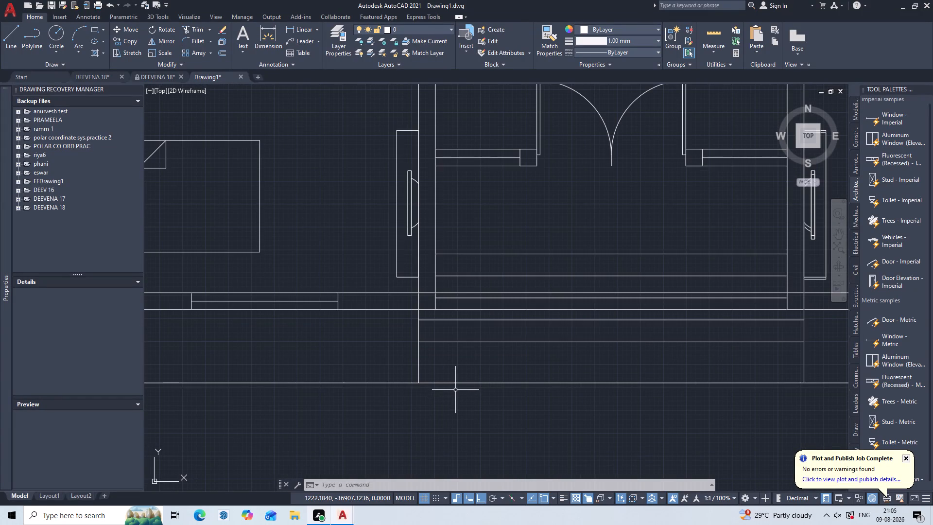
{"action": "key", "text": "o"}
{"action": "key", "text": "Return"}
{"action": "key", "text": "4"}
{"action": "key", "text": "5"}
{"action": "key", "text": "0"}
{"action": "key", "text": "Return"}
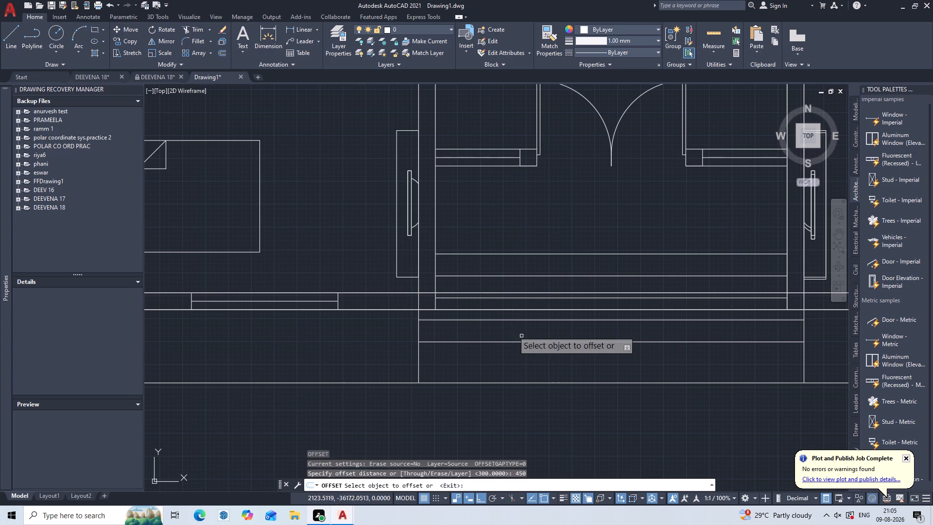
{"action": "double_click", "coordinate": [418, 359]}
{"action": "double_click", "coordinate": [399, 360]}
{"action": "key", "text": "Escape"}
{"action": "key", "text": "Escape"}
{"action": "key", "text": "Escape"}
{"action": "key", "text": "Escape"}
{"action": "key", "text": "Escape"}
{"action": "key", "text": "Escape"}
{"action": "key", "text": "Escape"}
{"action": "key", "text": "Escape"}
{"action": "key", "text": "Escape"}
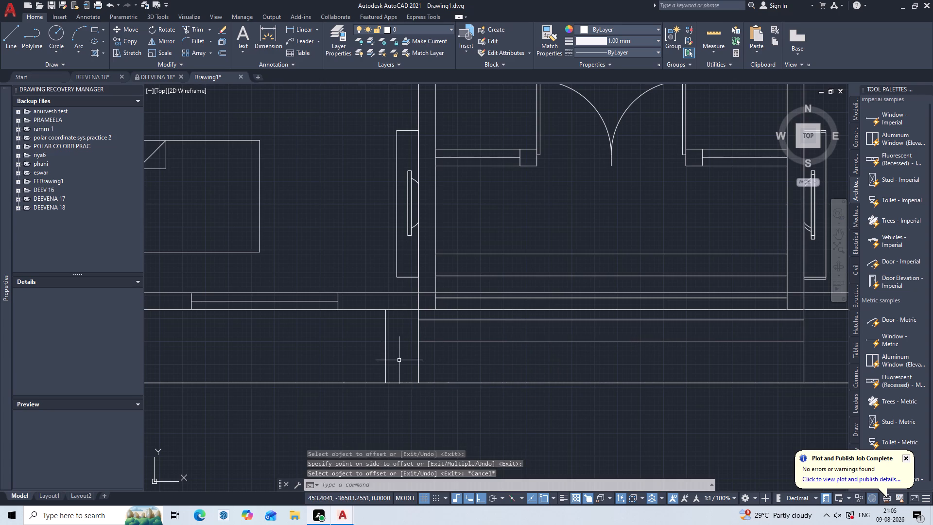
Draw a diagonal line from the offset vertical's foot on the southern boundary line to the west border's top at the south wall.
{"action": "key", "text": "l"}
{"action": "key", "text": "Return"}
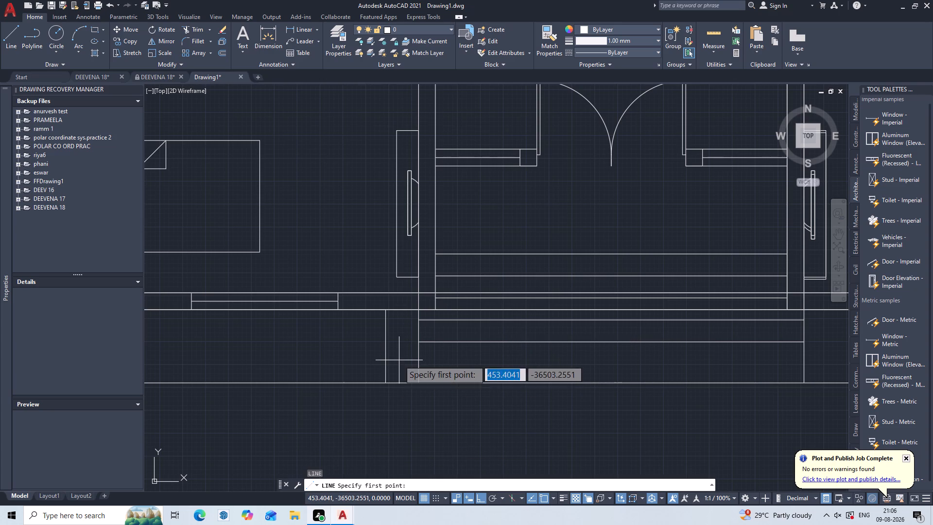
{"action": "left_click", "coordinate": [385, 383]}
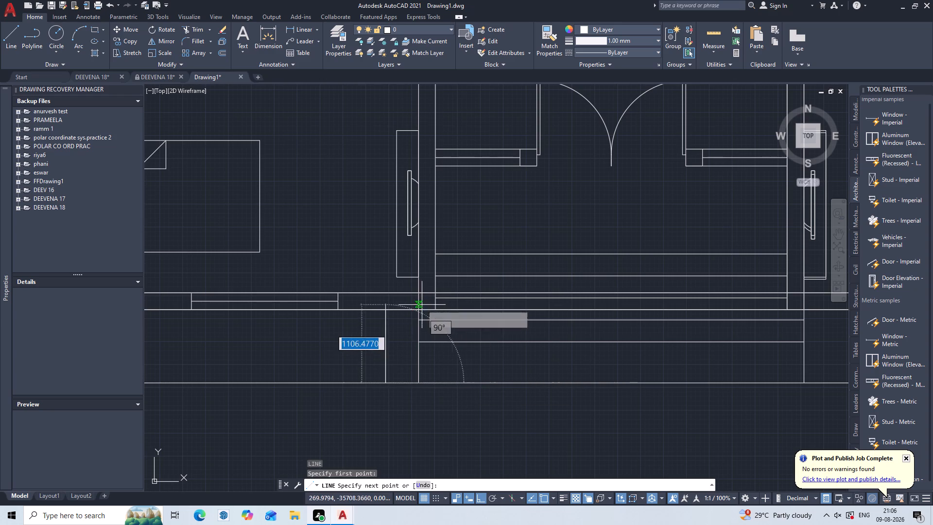
{"action": "left_click", "coordinate": [421, 307]}
{"action": "key", "text": "Escape"}
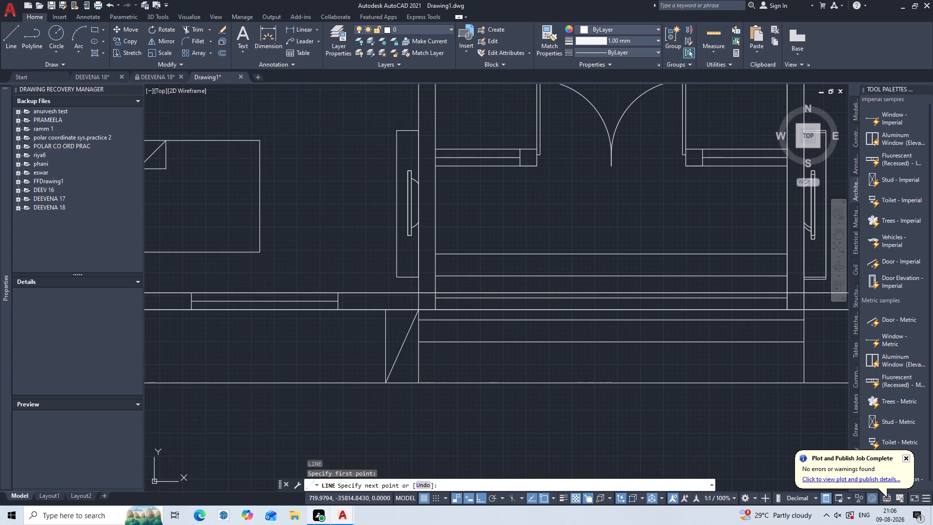
{"action": "key", "text": "Escape"}
{"action": "key", "text": "Escape"}
{"action": "key", "text": "Escape"}
{"action": "key", "text": "Escape"}
{"action": "key", "text": "Escape"}
{"action": "key", "text": "Escape"}
{"action": "key", "text": "Escape"}
{"action": "key", "text": "Escape"}
{"action": "key", "text": "Escape"}
{"action": "key", "text": "Escape"}
{"action": "key", "text": "Escape"}
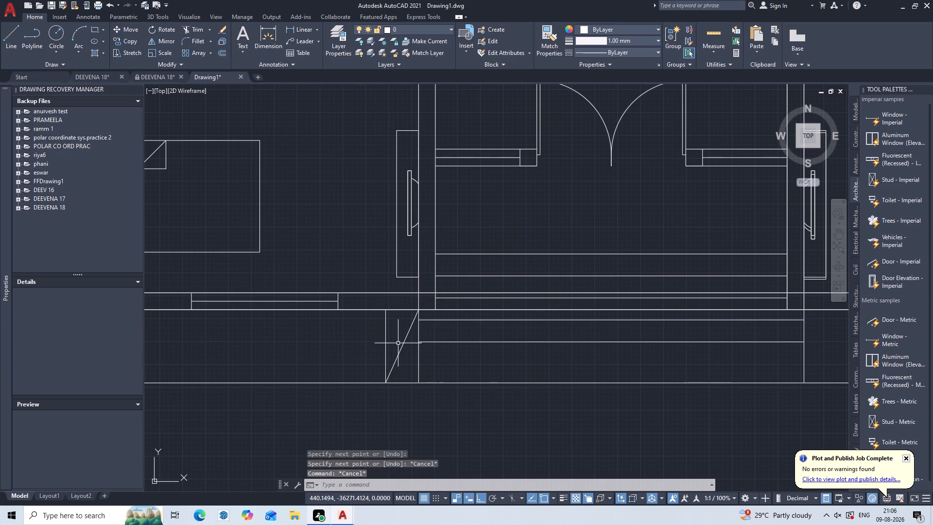
Delete the short offset vertical line west of the front steps.
{"action": "double_click", "coordinate": [396, 339]}
{"action": "double_click", "coordinate": [355, 348]}
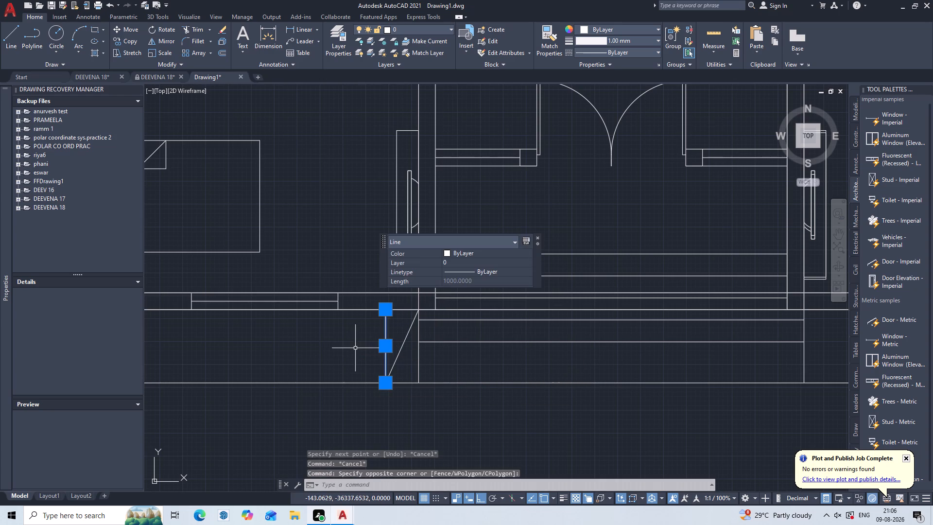
{"action": "key", "text": "Delete"}
Save the drawing to the Desktop under the file name DEEVENA 20.
{"action": "scroll", "coordinate": [403, 341], "scroll_direction": "down", "scroll_amount": 1}
{"action": "right_click", "coordinate": [403, 341]}
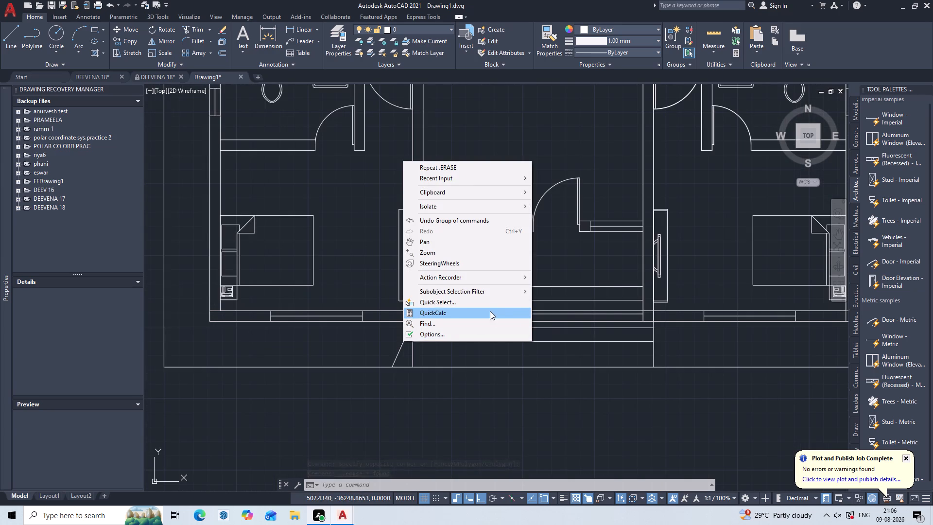
{"action": "key", "text": "ctrl+s"}
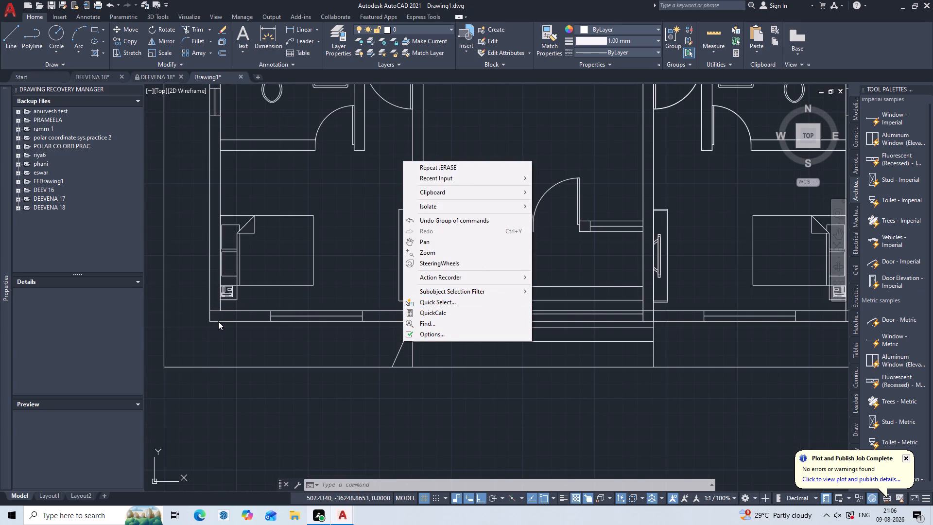
{"action": "key", "text": "Escape"}
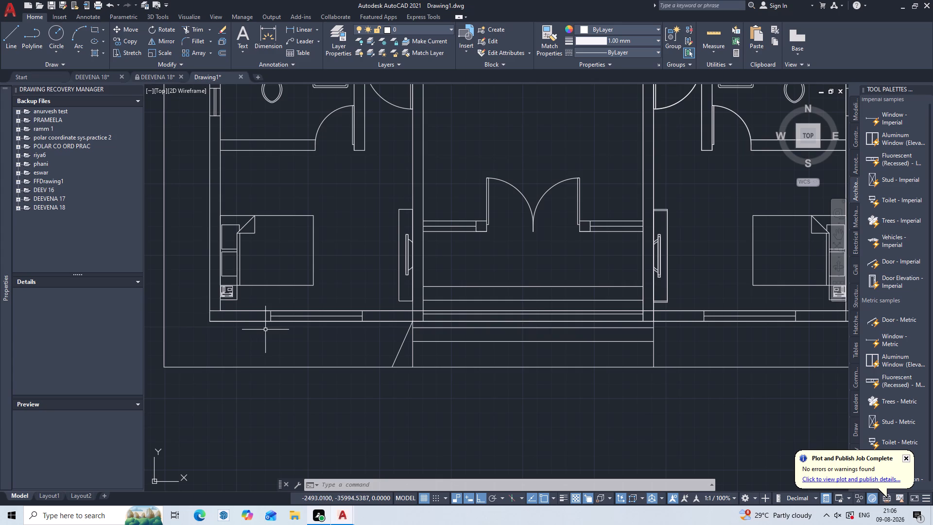
{"action": "key", "text": "ctrl+s"}
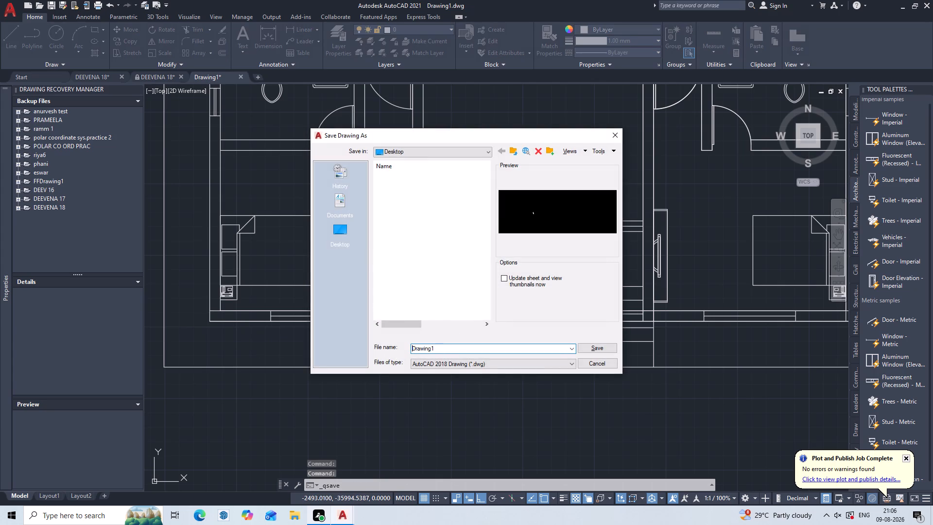
{"action": "left_click", "coordinate": [476, 351]}
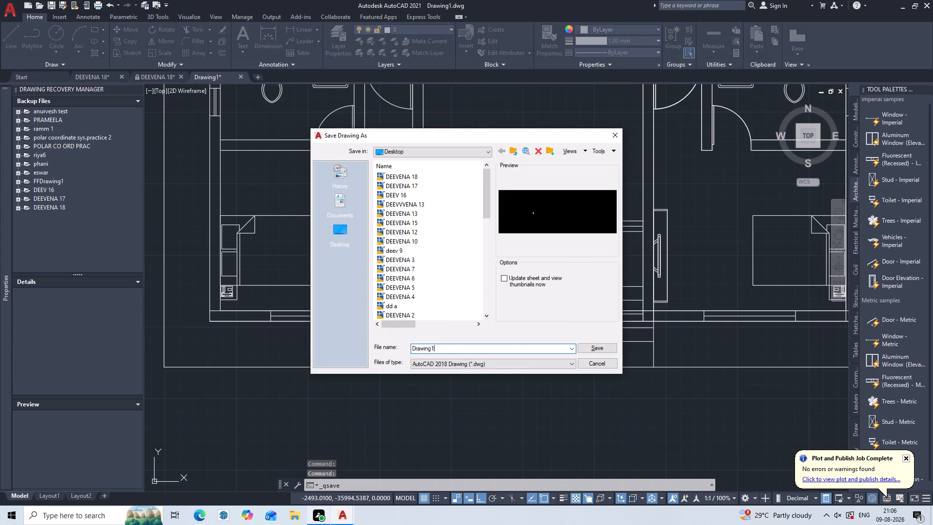
{"action": "key", "text": "BackSpace"}
{"action": "key", "text": "BackSpace"}
{"action": "key", "text": "BackSpace"}
{"action": "key", "text": "BackSpace"}
{"action": "key", "text": "BackSpace"}
{"action": "key", "text": "BackSpace"}
{"action": "key", "text": "BackSpace"}
{"action": "key", "text": "BackSpace"}
{"action": "key", "text": "BackSpace"}
{"action": "key", "text": "BackSpace"}
{"action": "key", "text": "BackSpace"}
{"action": "key", "text": "BackSpace"}
{"action": "key", "text": "BackSpace"}
{"action": "key", "text": "BackSpace"}
{"action": "key", "text": "BackSpace"}
{"action": "key", "text": "BackSpace"}
{"action": "type", "text": "DEEVENA"}
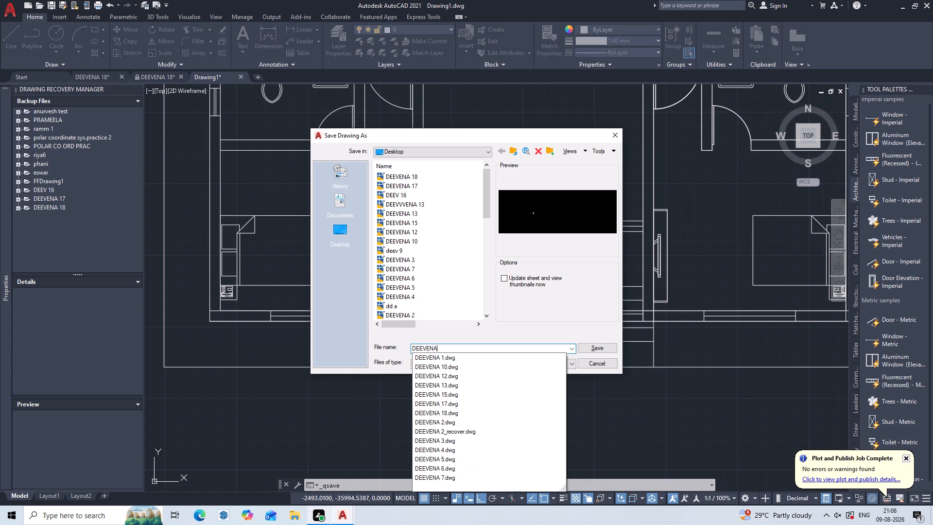
{"action": "key", "text": "space"}
{"action": "type", "text": "20"}
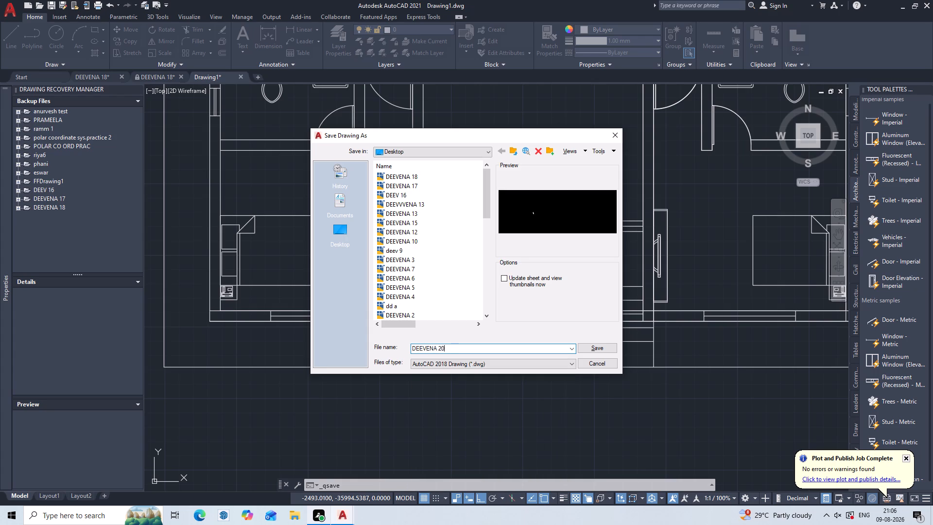
{"action": "left_click", "coordinate": [607, 349]}
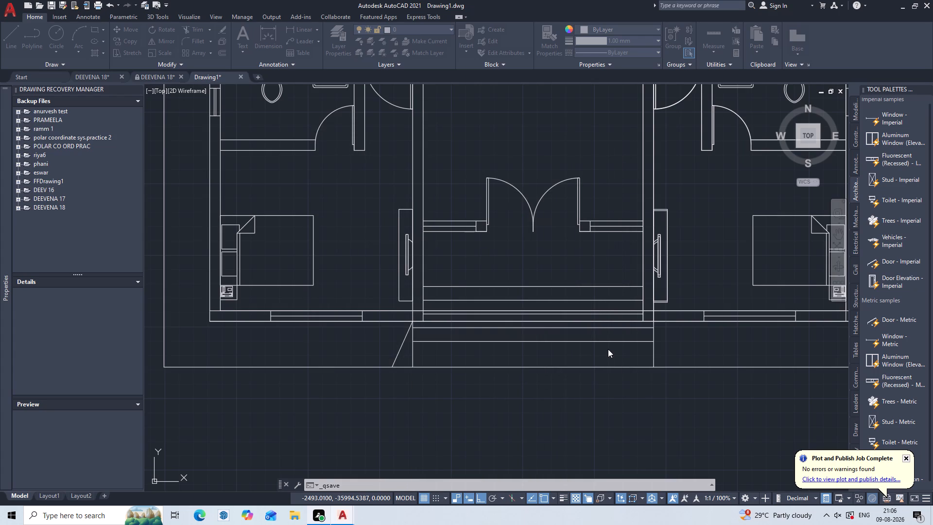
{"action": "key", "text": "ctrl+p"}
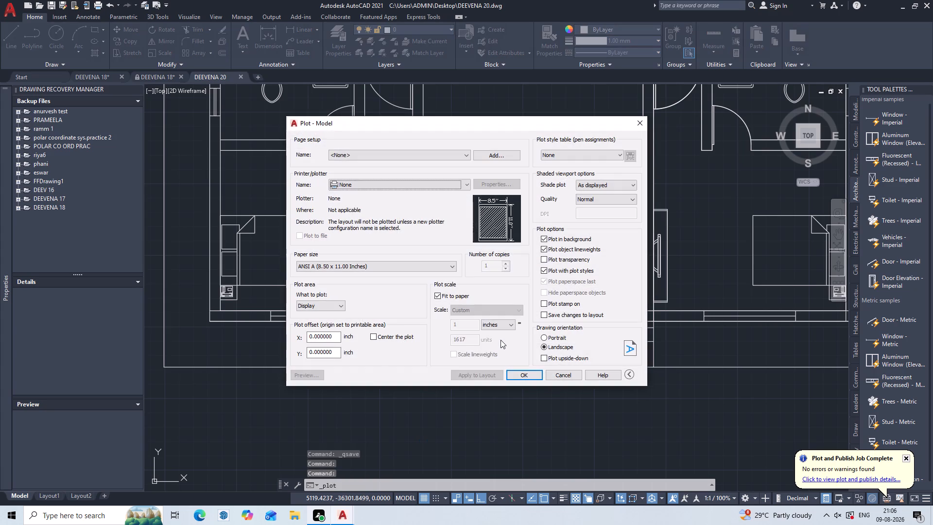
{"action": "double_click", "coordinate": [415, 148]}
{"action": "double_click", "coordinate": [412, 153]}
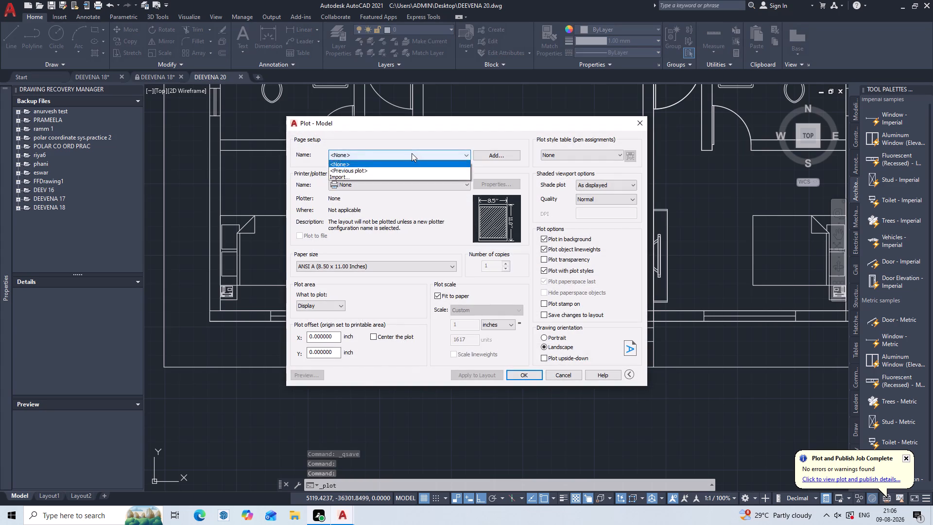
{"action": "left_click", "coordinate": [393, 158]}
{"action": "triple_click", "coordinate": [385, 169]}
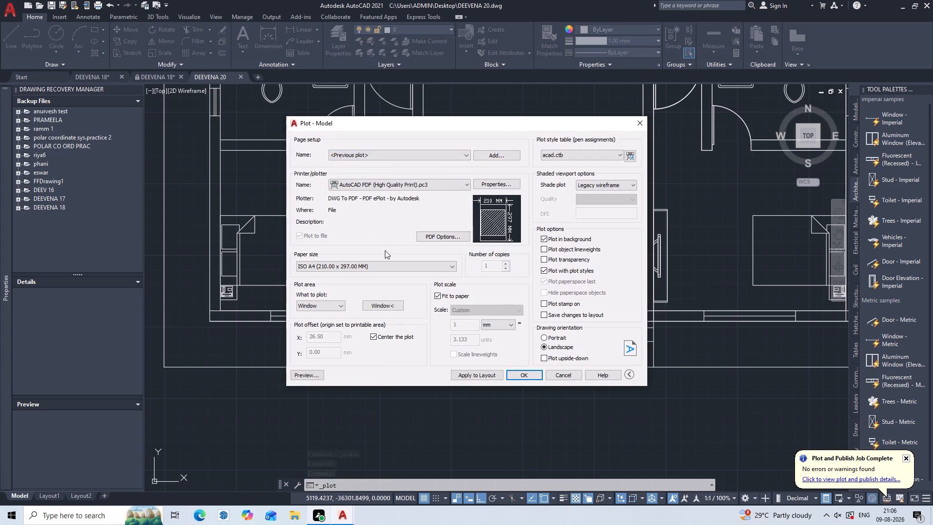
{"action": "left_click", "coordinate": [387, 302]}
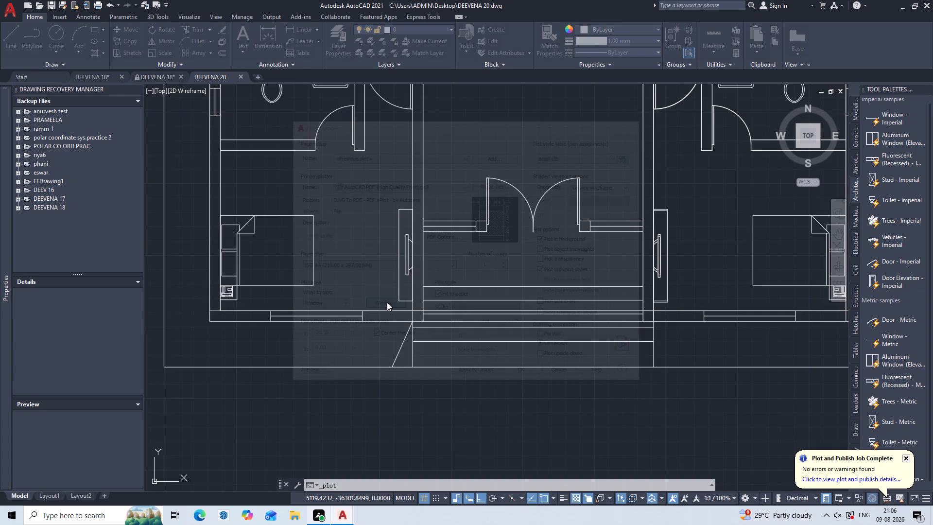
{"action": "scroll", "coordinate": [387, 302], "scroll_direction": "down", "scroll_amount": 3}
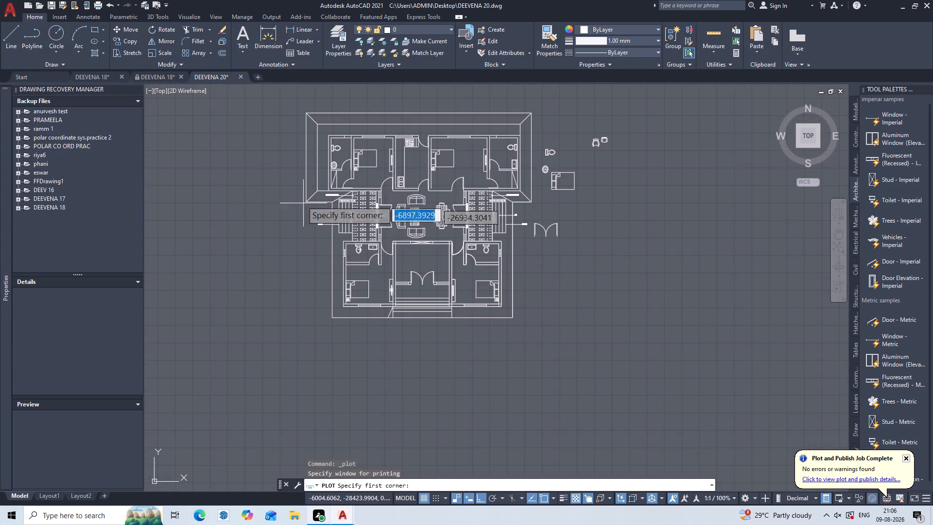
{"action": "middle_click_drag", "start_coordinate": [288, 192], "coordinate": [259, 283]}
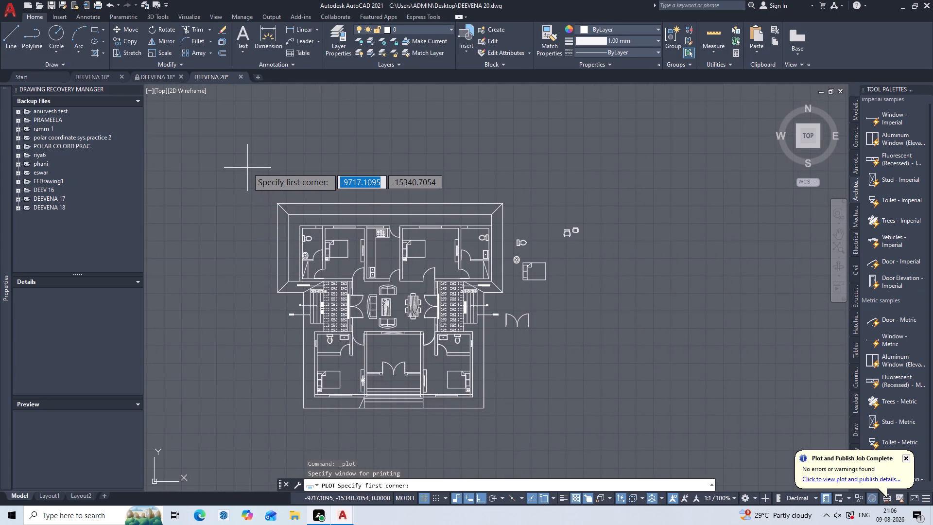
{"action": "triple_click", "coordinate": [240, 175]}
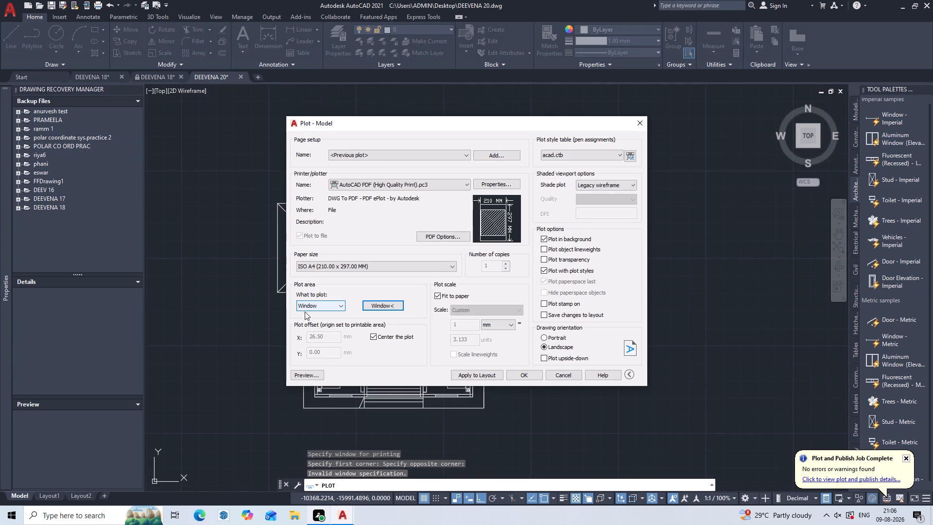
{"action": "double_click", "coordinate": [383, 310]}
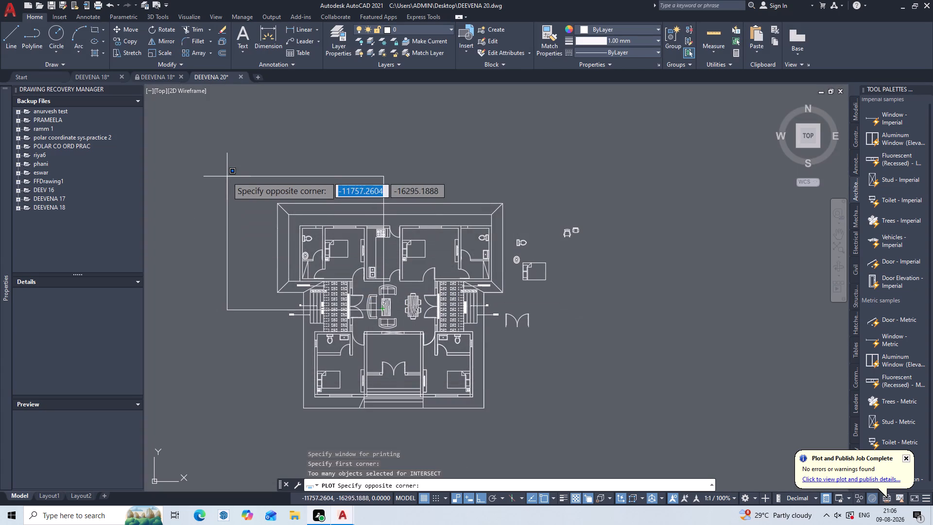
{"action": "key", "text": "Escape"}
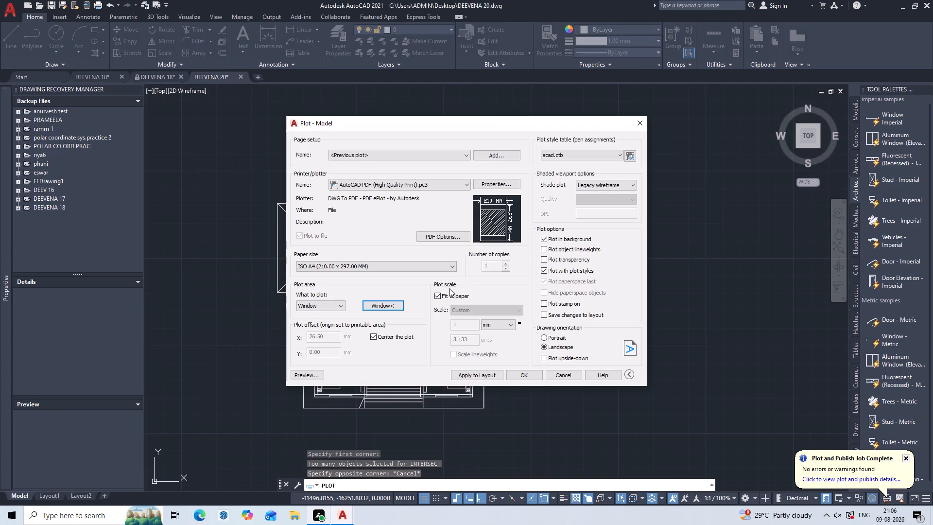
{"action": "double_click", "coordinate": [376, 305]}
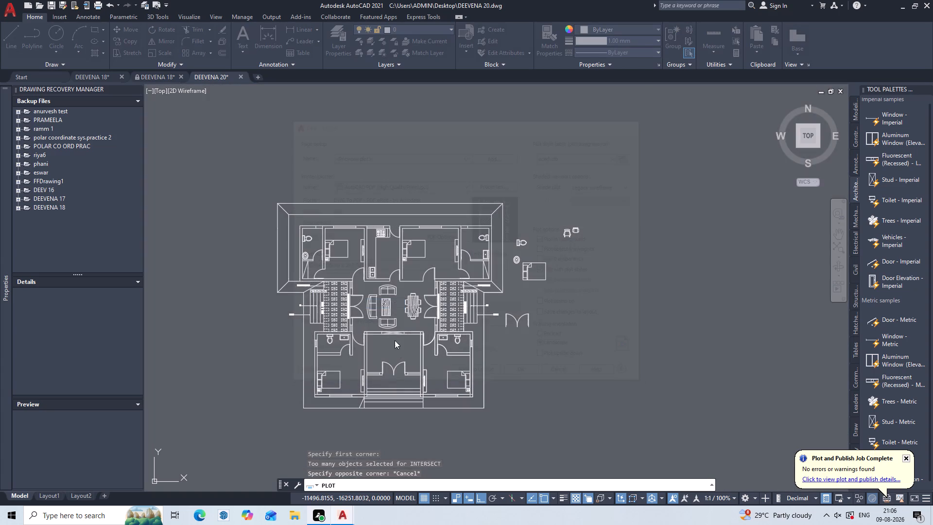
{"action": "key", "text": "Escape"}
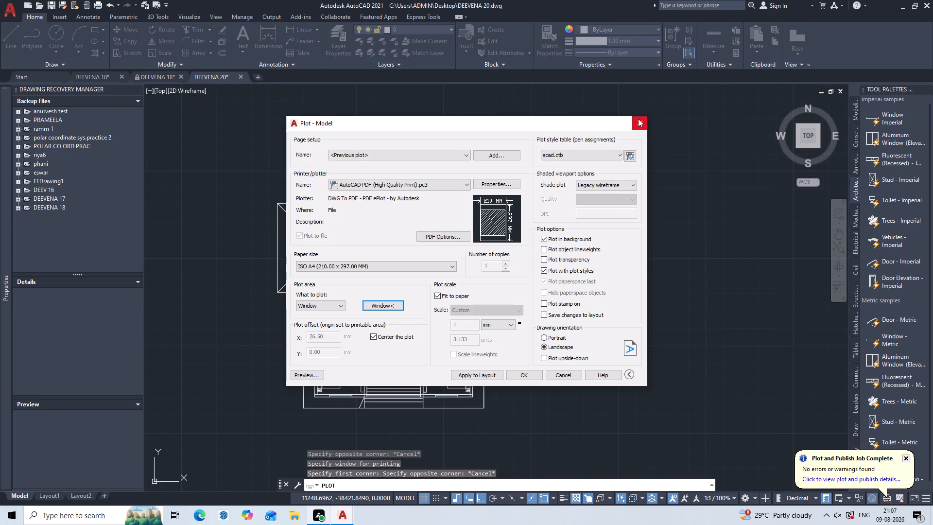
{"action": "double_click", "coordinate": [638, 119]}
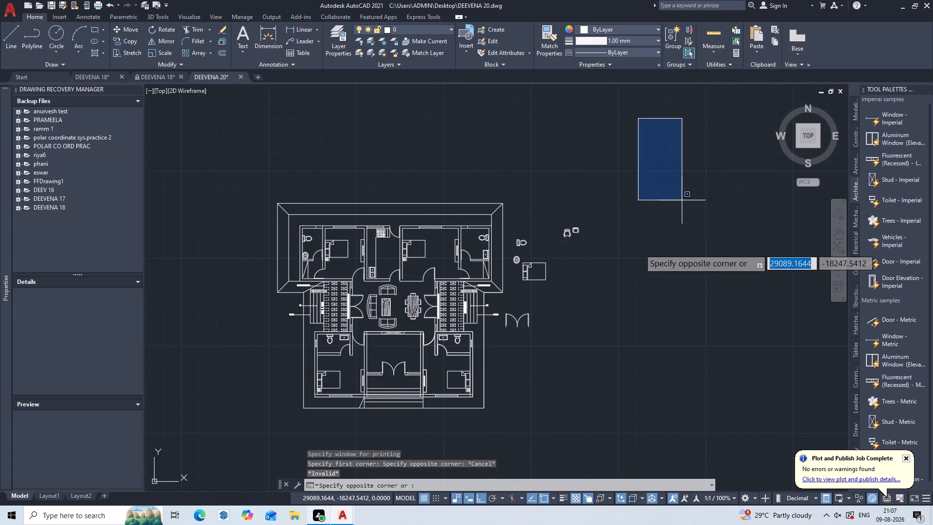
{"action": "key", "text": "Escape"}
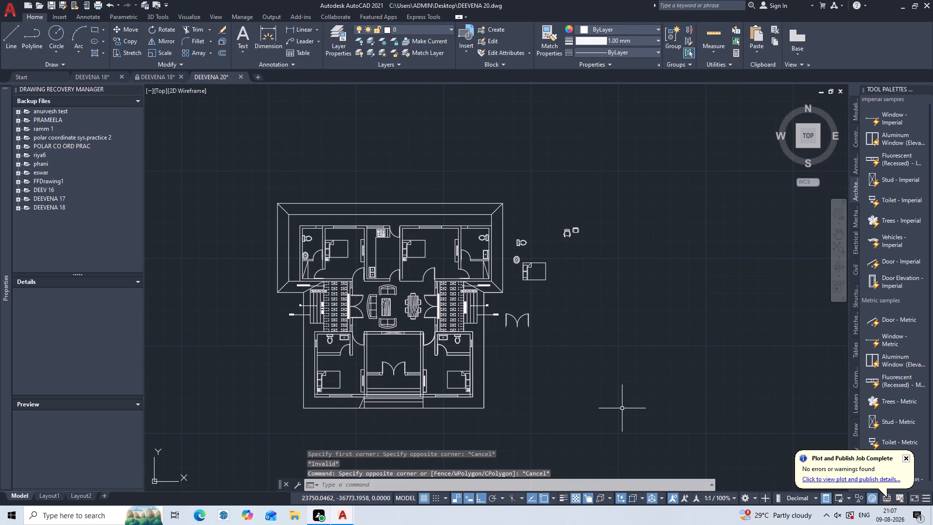
Start a plot with the previous plot's settings and window the whole floor plan with the loose blocks east of it.
{"action": "key", "text": "ctrl+p"}
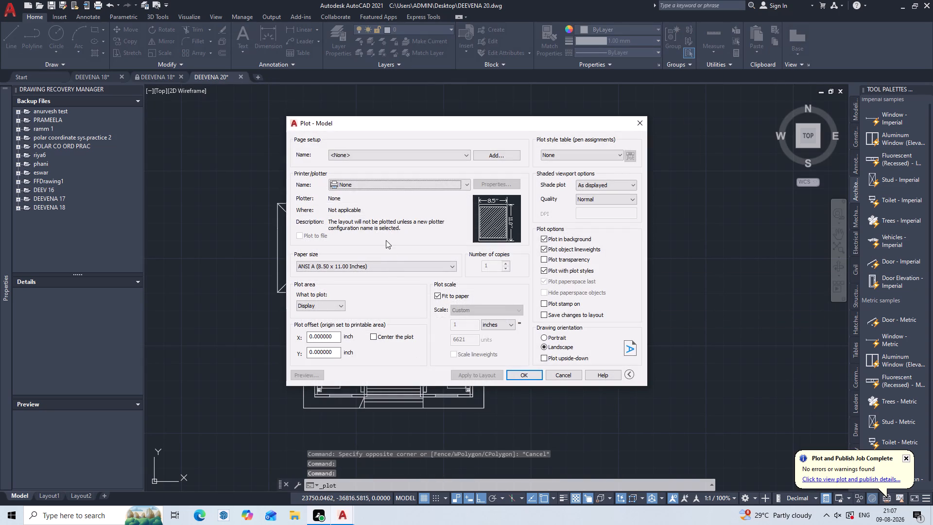
{"action": "double_click", "coordinate": [403, 154]}
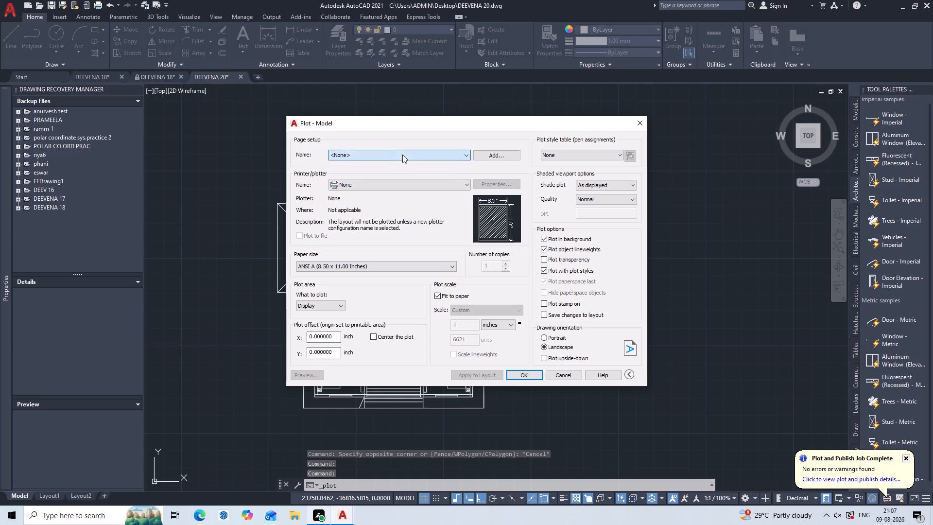
{"action": "left_click", "coordinate": [397, 153]}
{"action": "left_click", "coordinate": [392, 172]}
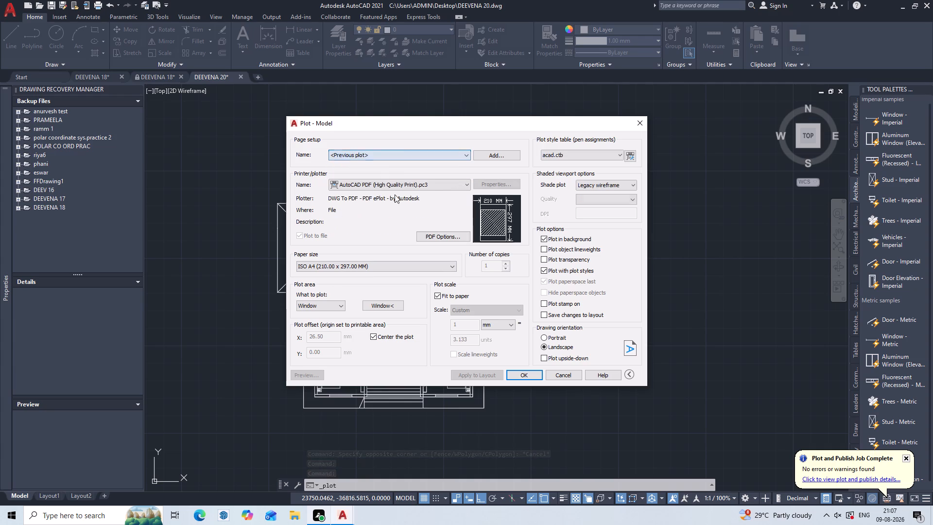
{"action": "left_click", "coordinate": [394, 307]}
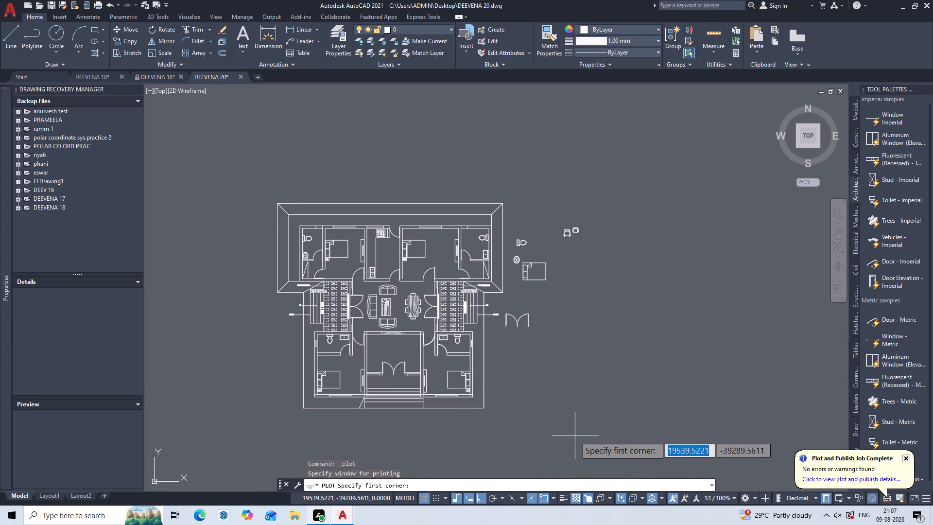
{"action": "left_click", "coordinate": [587, 432]}
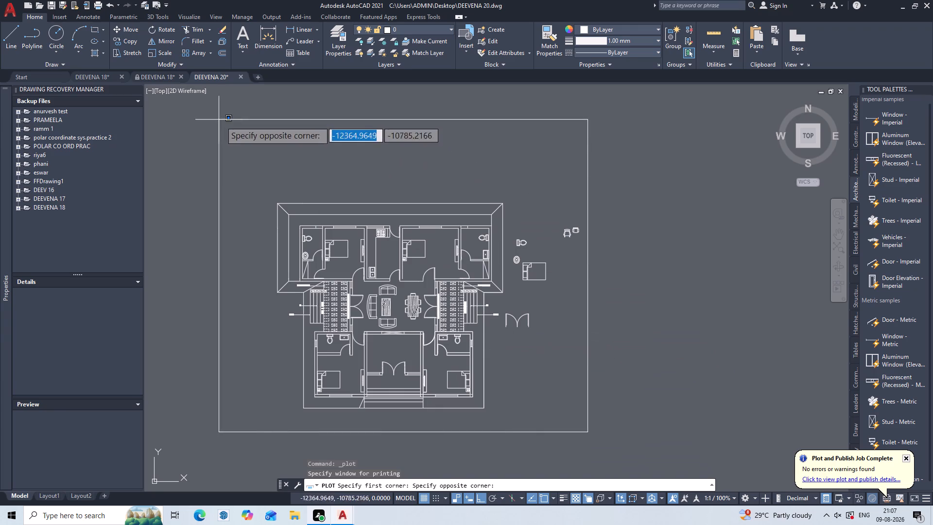
{"action": "left_click", "coordinate": [260, 146]}
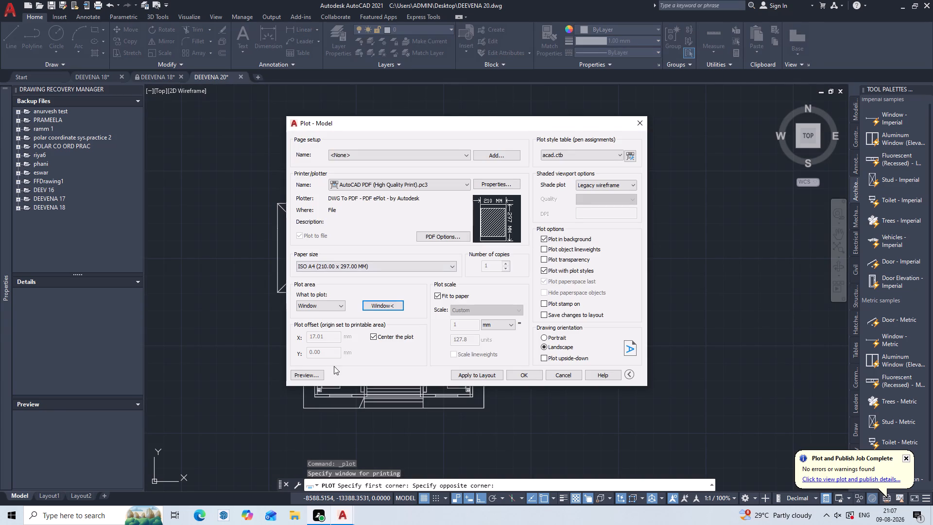
Preview the plot of the windowed floor plan.
{"action": "left_click", "coordinate": [312, 377]}
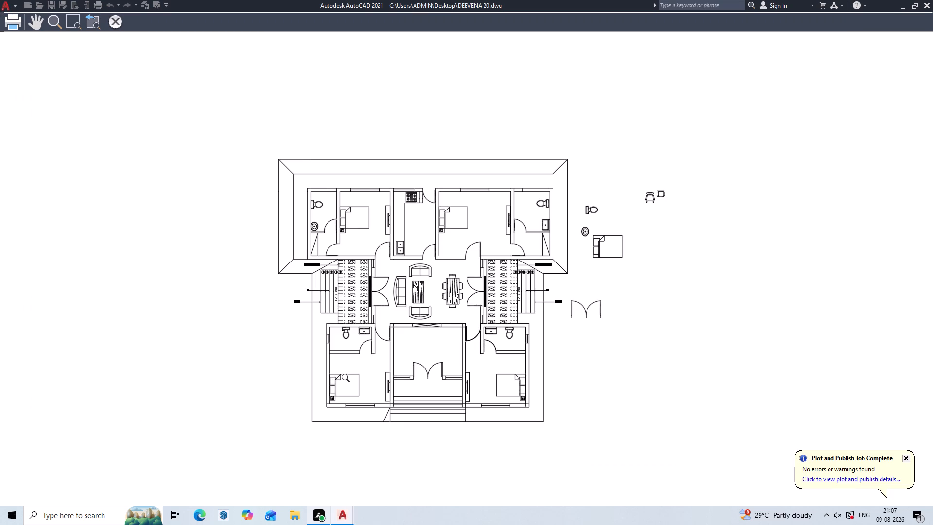
{"action": "key", "text": "Return"}
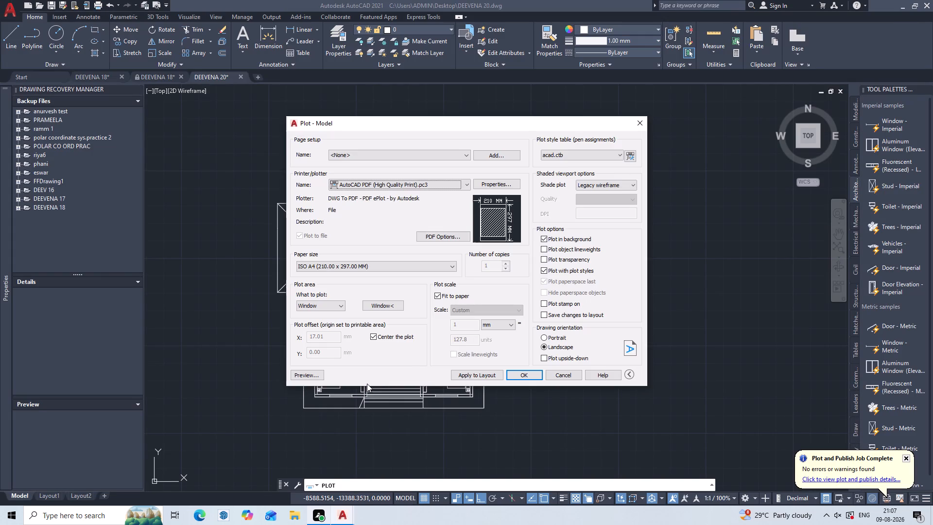
Plot the floor plan to the Desktop as DEEVENA 20-Model.pdf.
{"action": "left_click", "coordinate": [518, 372]}
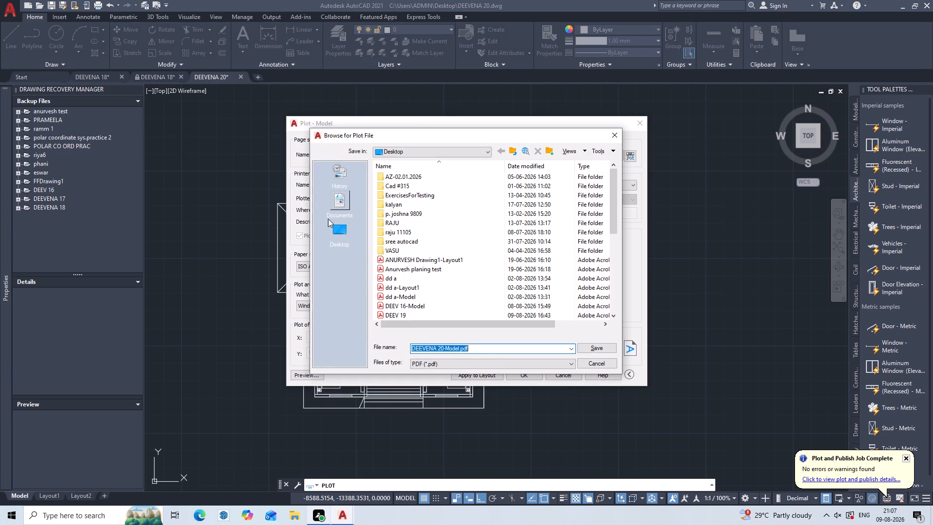
{"action": "double_click", "coordinate": [589, 349]}
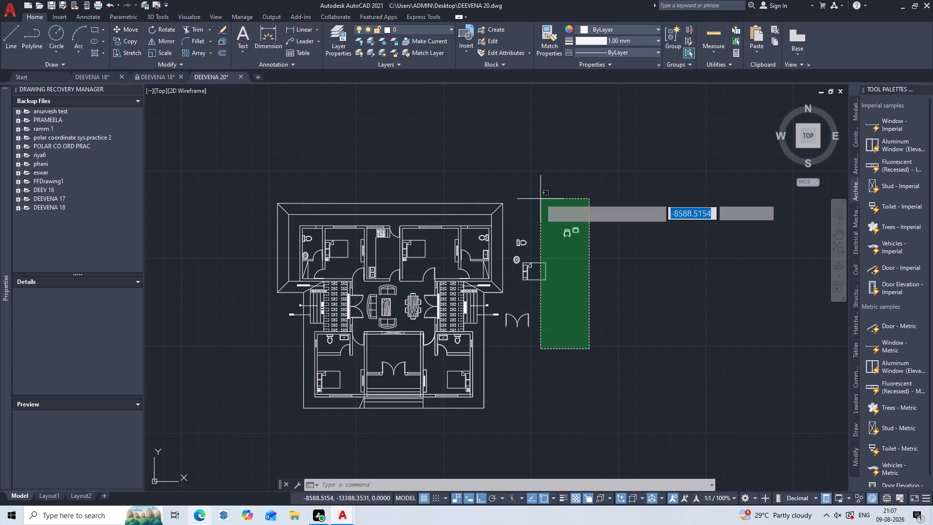
{"action": "key", "text": "Escape"}
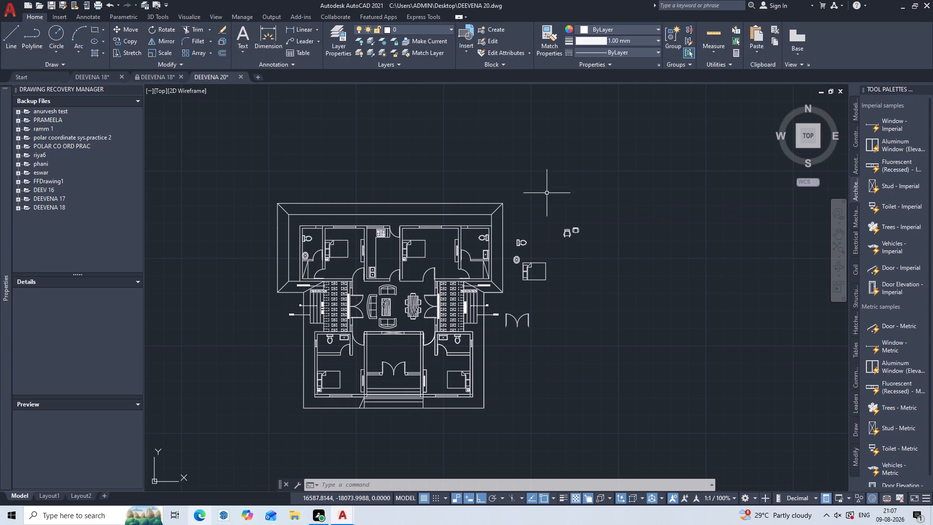